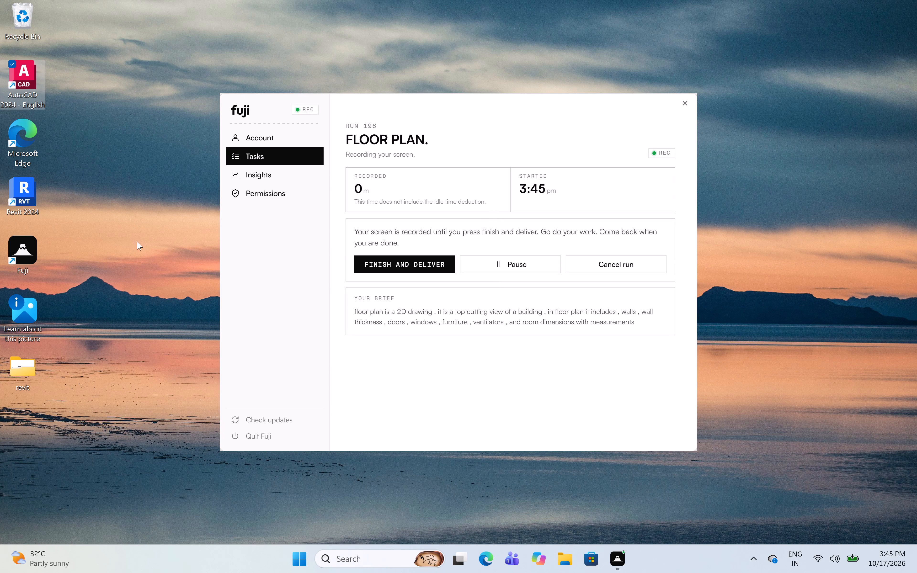
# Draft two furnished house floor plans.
# Launch AutoCAD 2024 from the desktop.
pyautogui.doubleClick(27, 71)
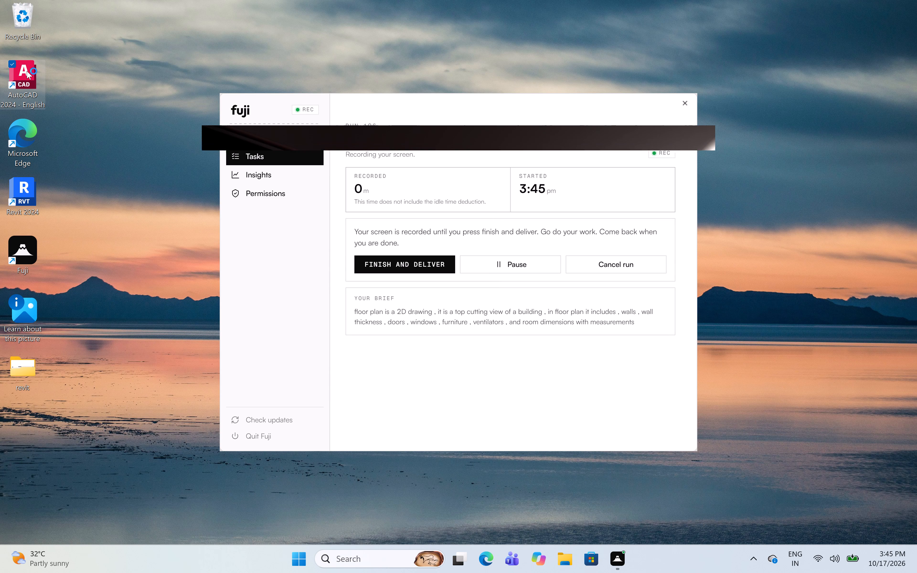
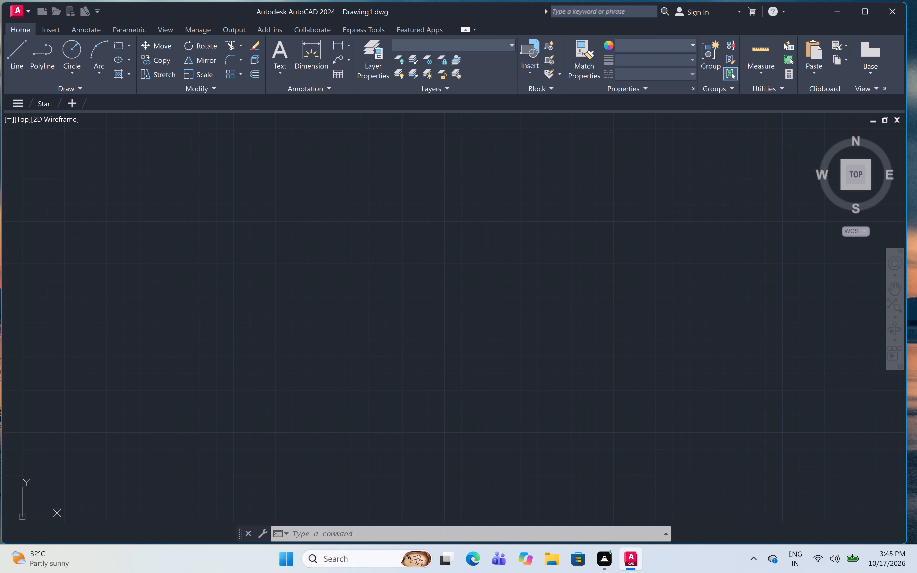
# Configure the drawing units to Engineering length with a precision of 0'-0.0".
pyautogui.press('u')
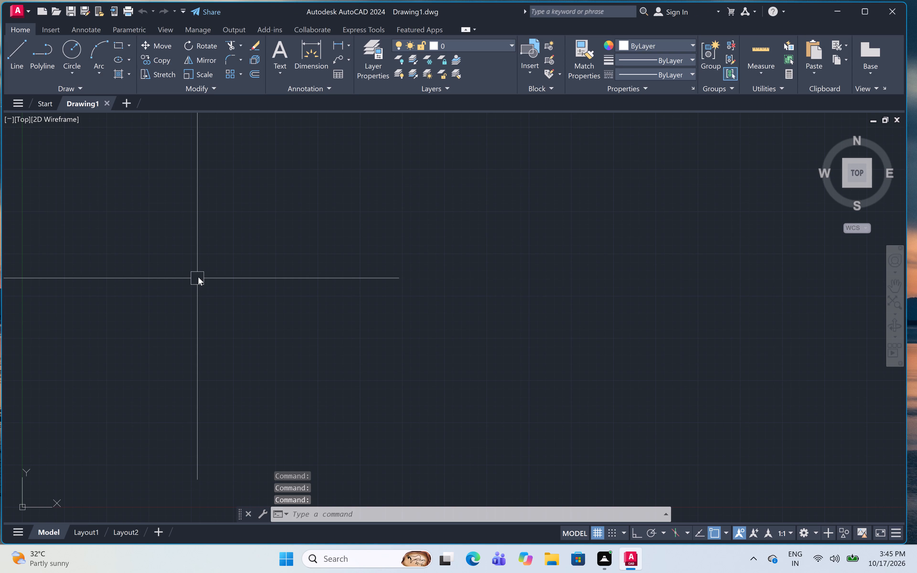
pyautogui.press('n')
pyautogui.press('space')
pyautogui.press('f')
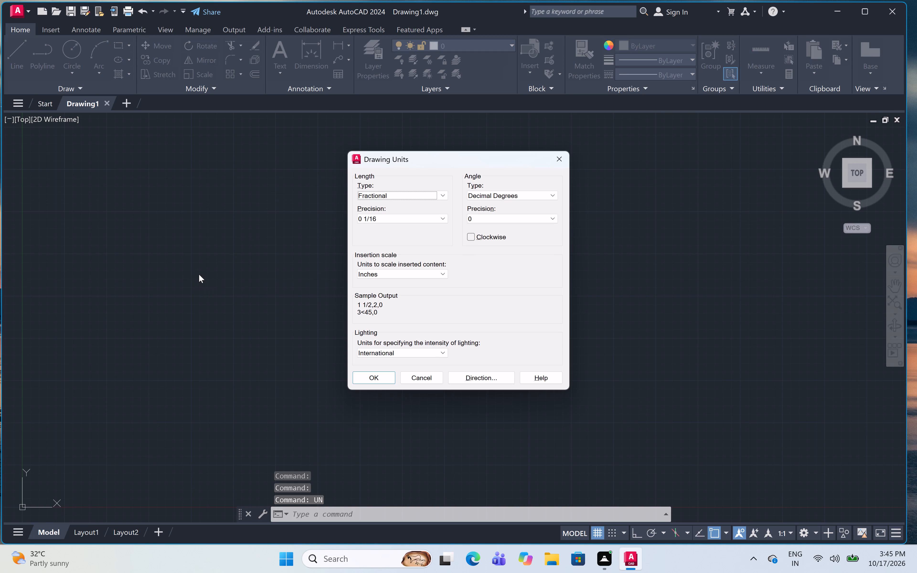
pyautogui.click(437, 192)
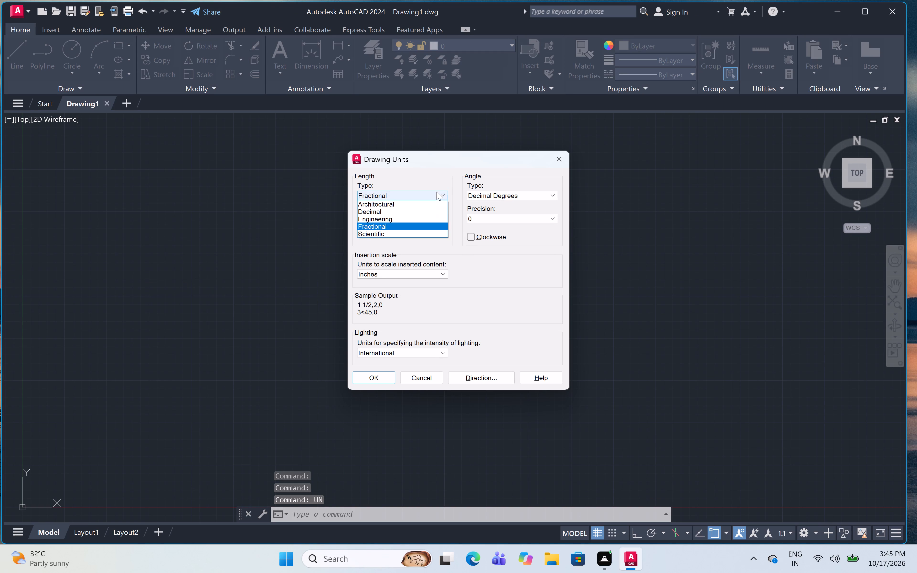
pyautogui.click(426, 220)
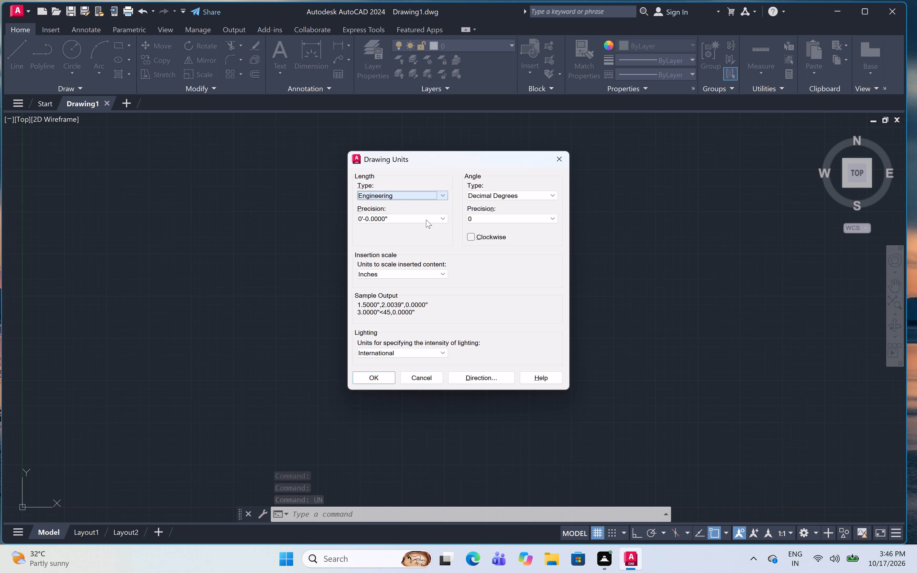
pyautogui.click(426, 220)
pyautogui.click(424, 231)
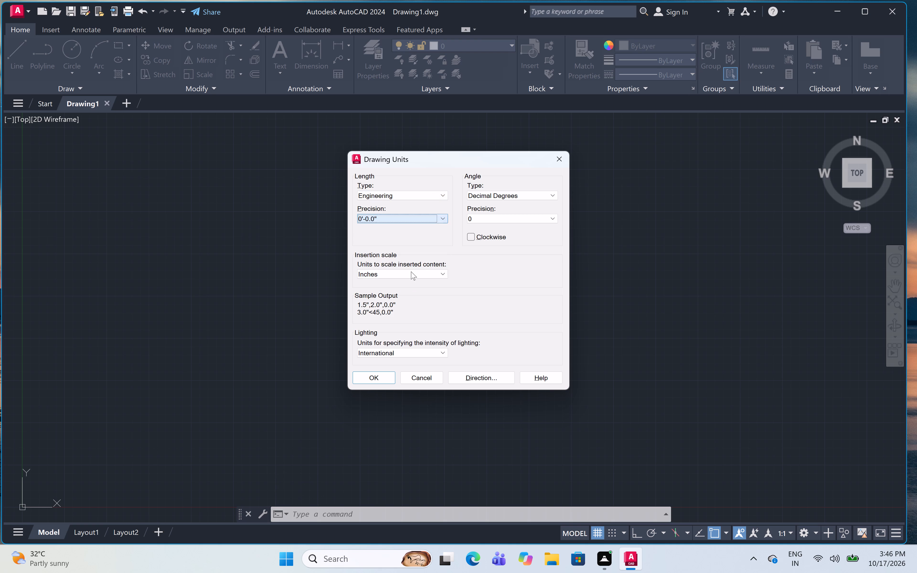
pyautogui.click(369, 378)
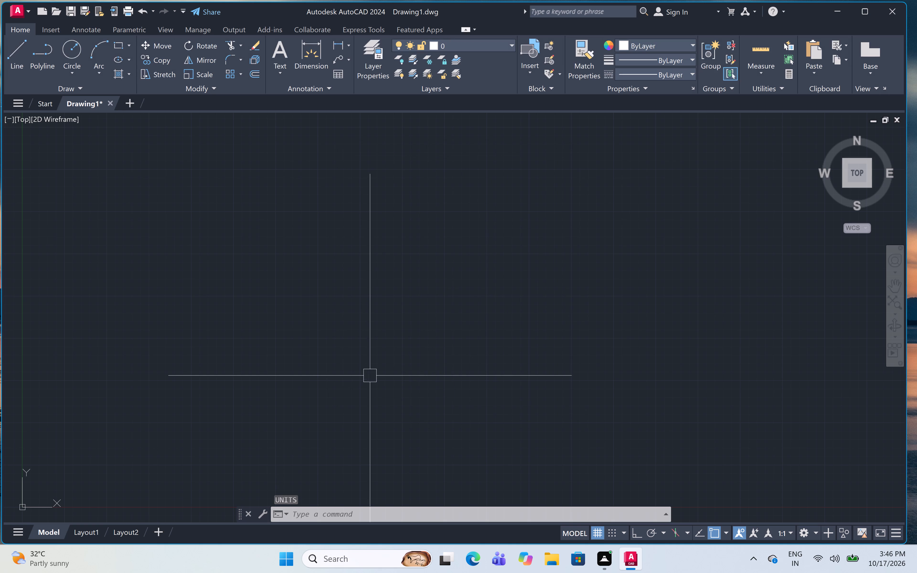
pyautogui.press('h')
pyautogui.press('Escape')
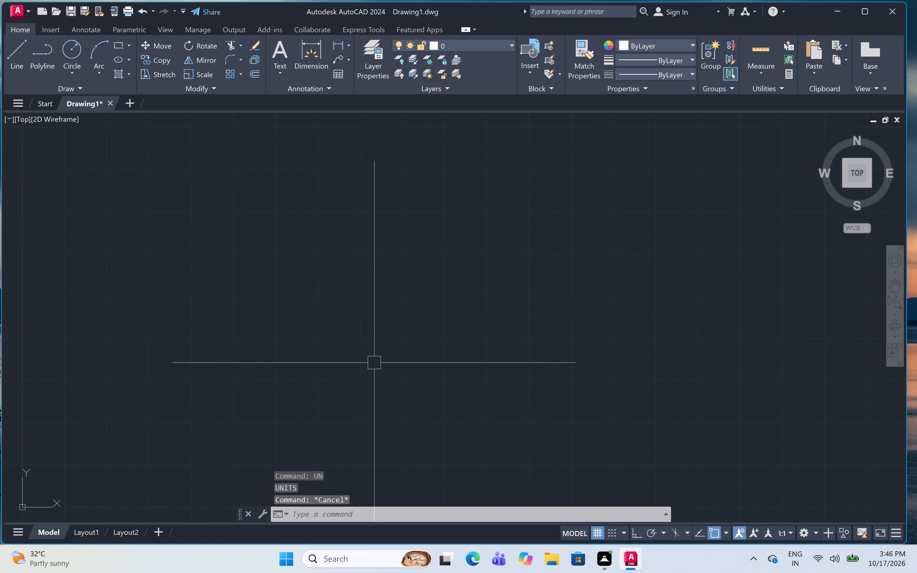
# Draw one horizontal and one vertical construction line crossing each other near the upper-left of the drawing area.
pyautogui.press('x')
pyautogui.write('l')
pyautogui.press('space')
pyautogui.write('h')
pyautogui.press('space')
pyautogui.click(386, 225)
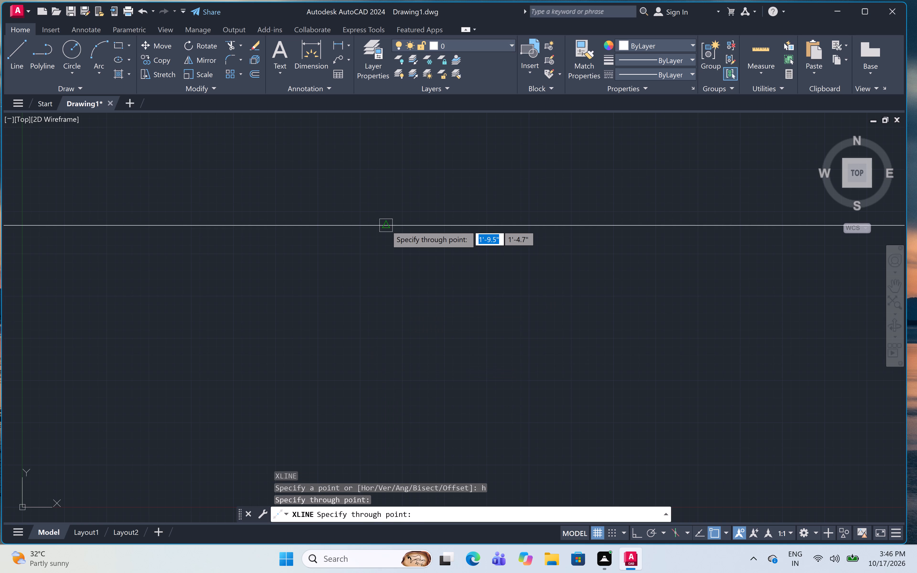
pyautogui.press('space')
pyautogui.press('space')
pyautogui.write('v')
pyautogui.press('space')
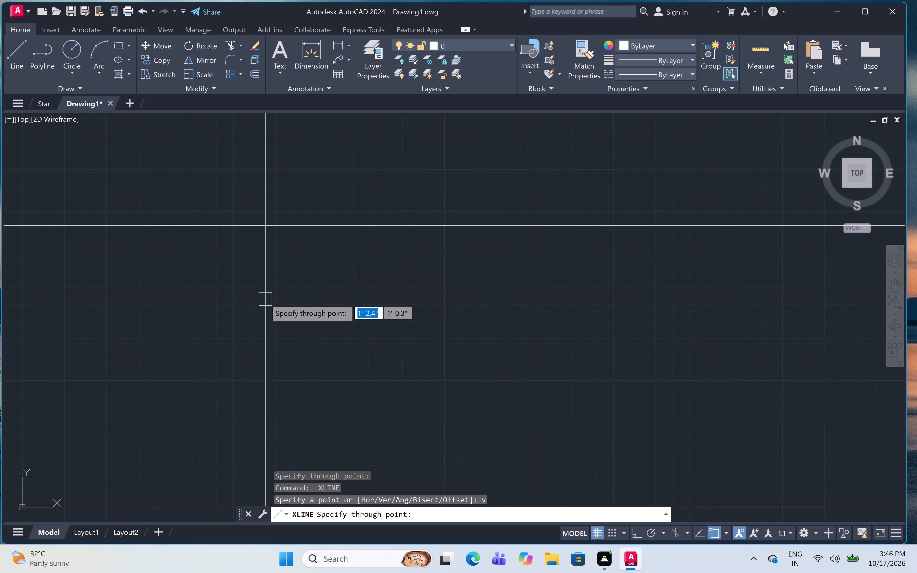
pyautogui.click(207, 312)
pyautogui.press('Escape')
# Trim the construction lines above and to the left of their intersection to leave a single upper-left corner.
pyautogui.press('t')
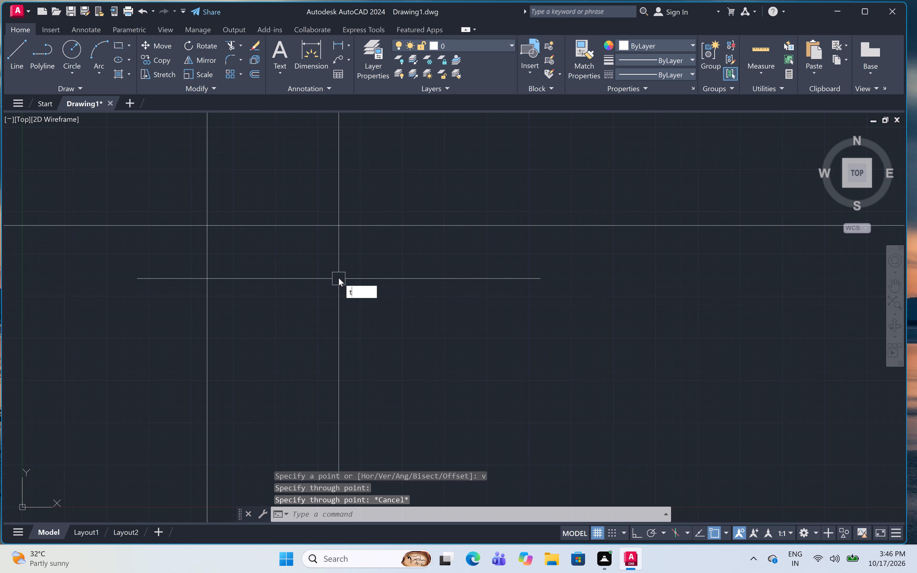
pyautogui.write('r')
pyautogui.press('space')
pyautogui.click(253, 139)
pyautogui.click(135, 238)
pyautogui.scroll(-4, 186, 199)
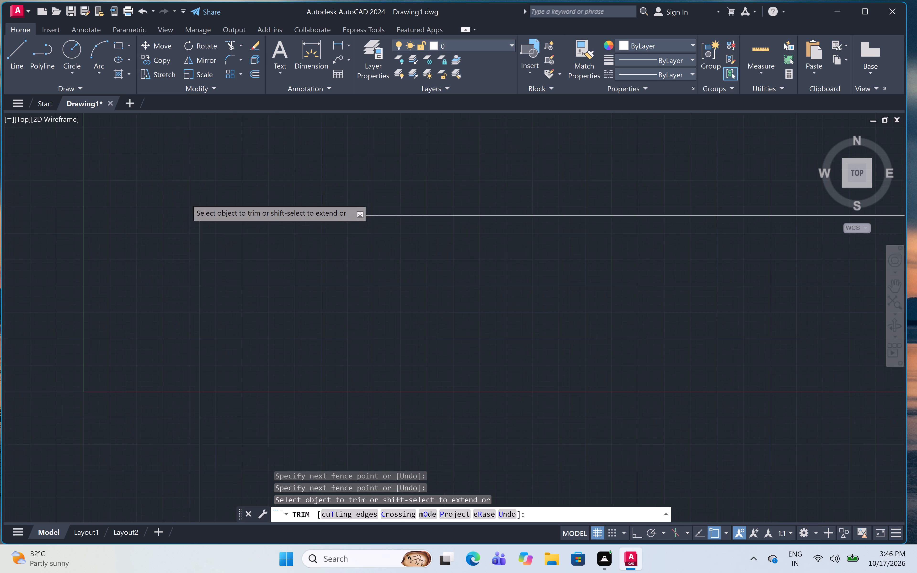
pyautogui.press('Escape')
# Move both corner lines up and to the right, using their shared corner as the base point.
pyautogui.moveTo(283, 191); pyautogui.dragTo(279, 199)
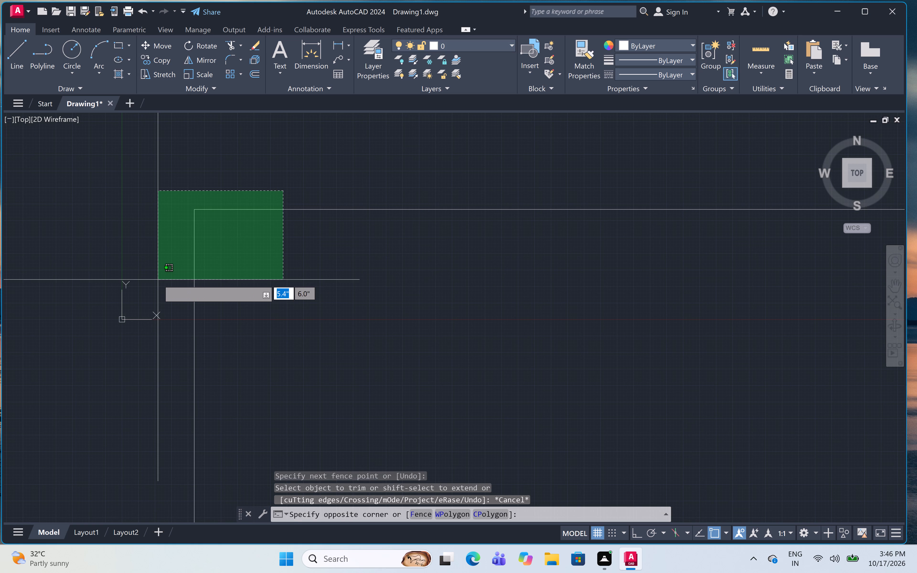
pyautogui.click(157, 280)
pyautogui.moveTo(294, 302); pyautogui.dragTo(260, 374, button='middle')
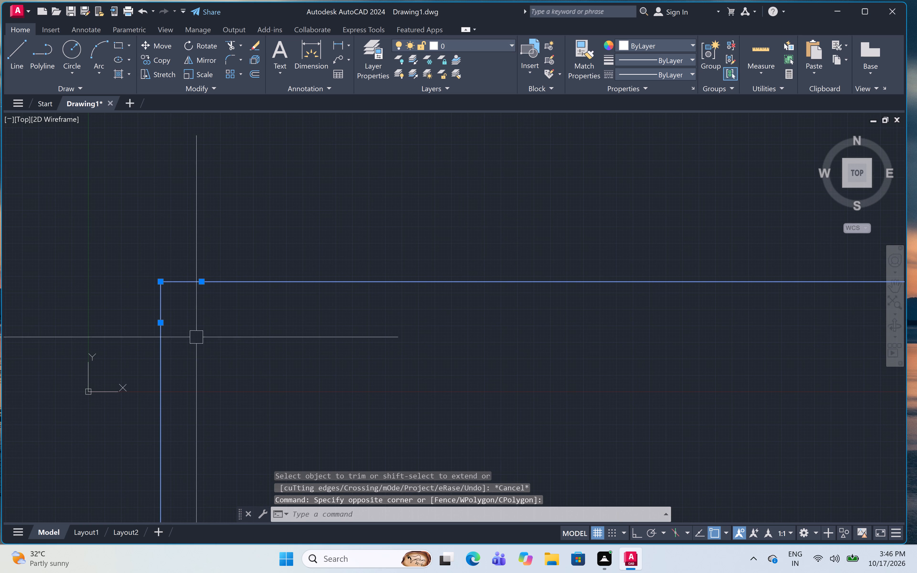
pyautogui.write('m')
pyautogui.press('space')
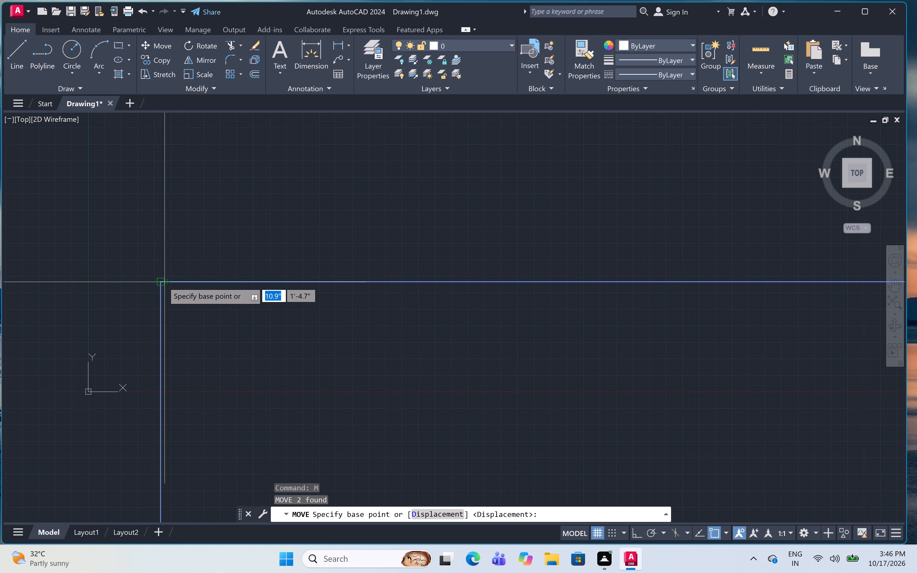
pyautogui.moveTo(160, 281); pyautogui.dragTo(160, 278)
pyautogui.moveTo(227, 165); pyautogui.dragTo(167, 305, button='middle')
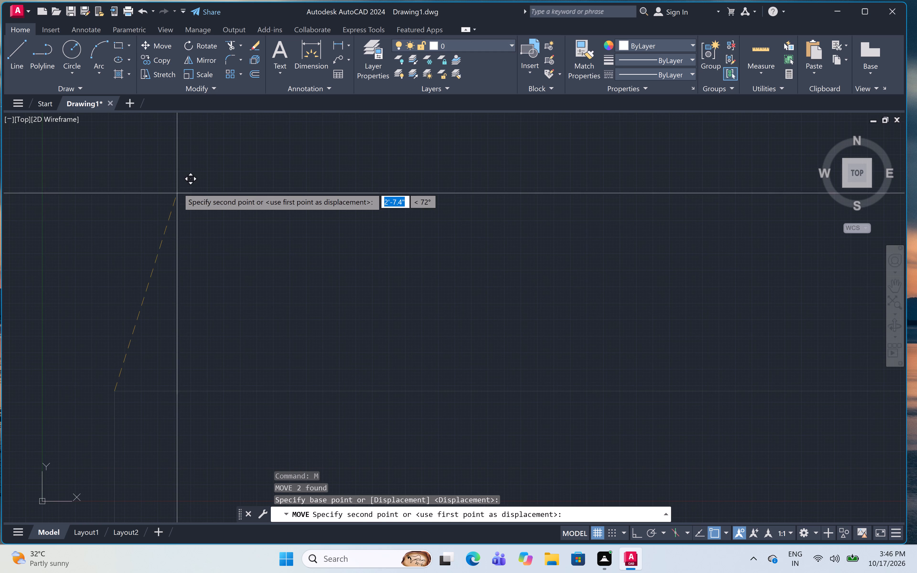
pyautogui.click(173, 175)
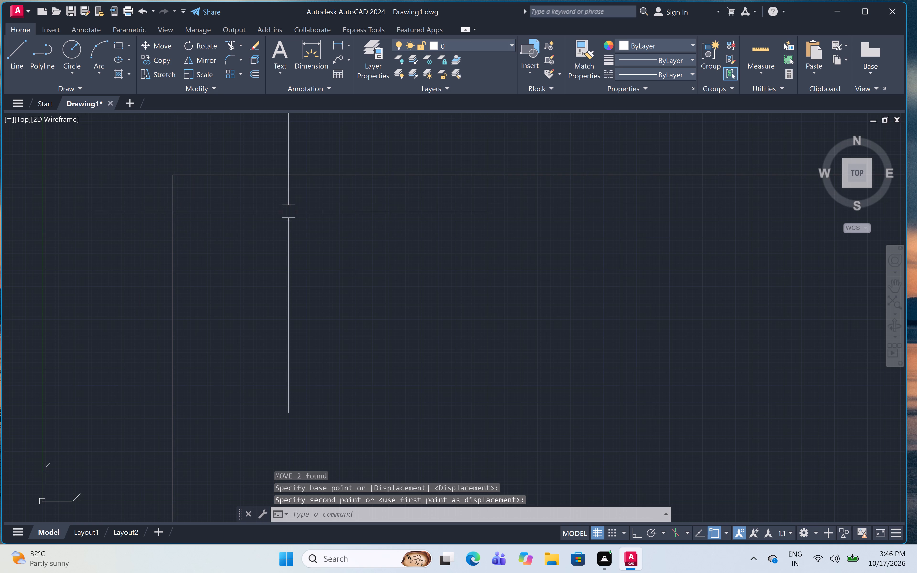
# Offset the vertical and horizontal corner lines 9" inward to form the outer wall thickness.
pyautogui.scroll(3, 259, 180)
pyautogui.scroll(-1, 277, 171)
pyautogui.scroll(-1, 304, 207)
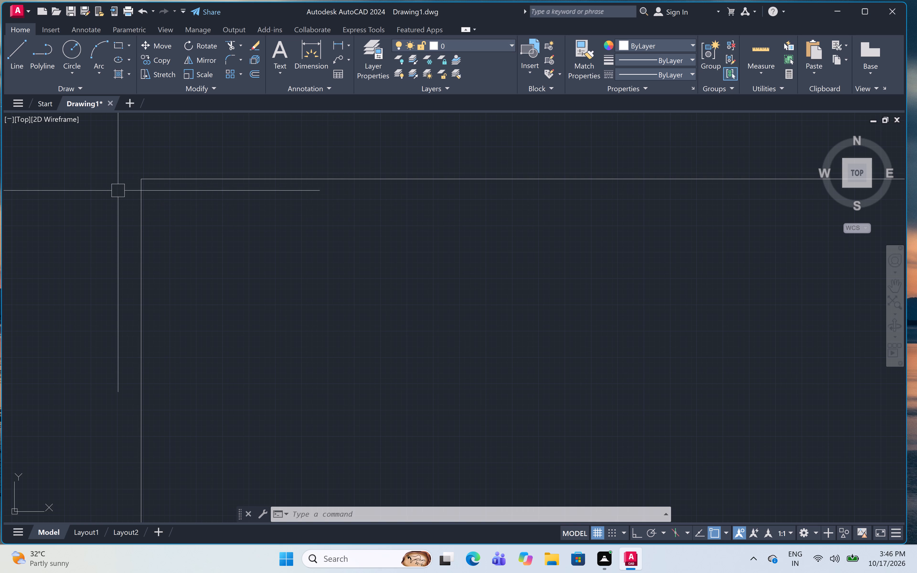
pyautogui.scroll(1, 117, 191)
pyautogui.moveTo(117, 191); pyautogui.dragTo(140, 227, button='middle')
pyautogui.press('Escape')
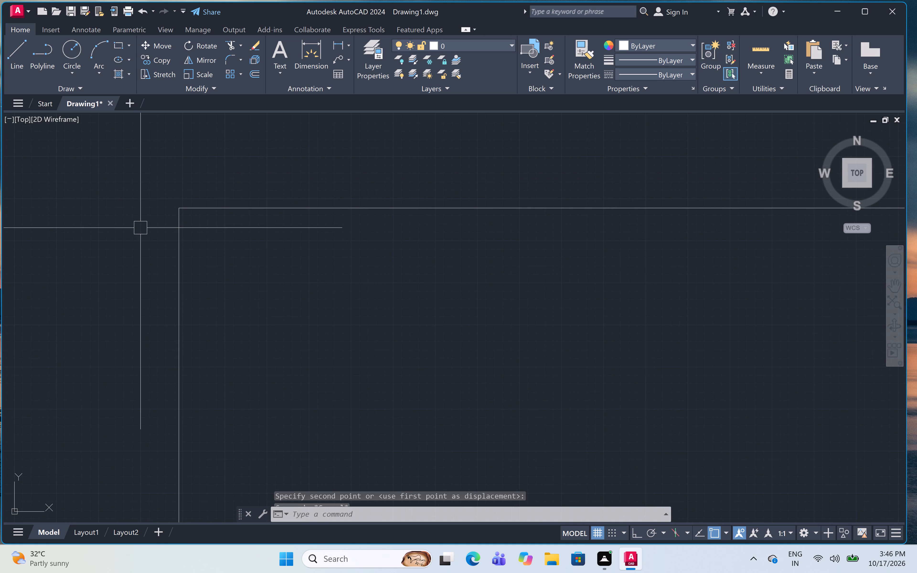
pyautogui.write('off')
pyautogui.press('space')
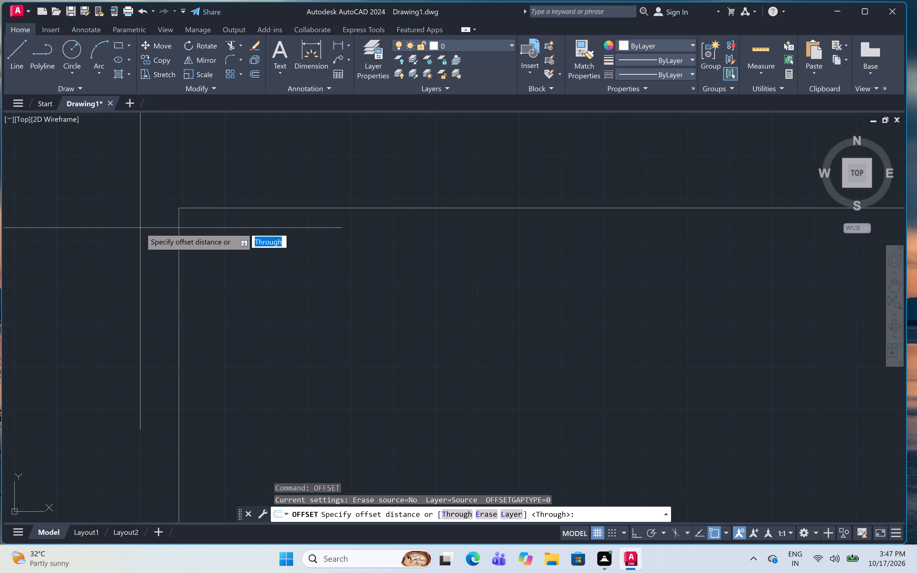
pyautogui.press('9')
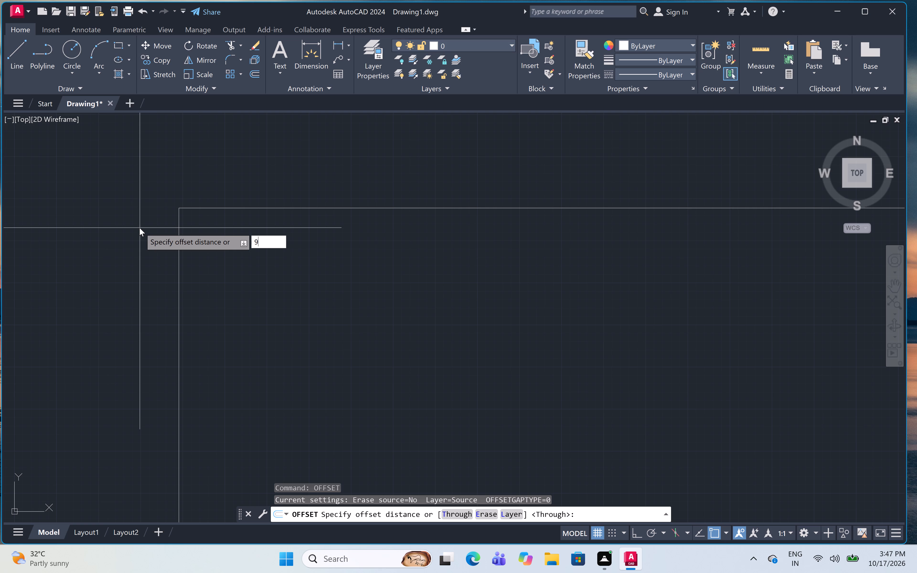
pyautogui.hotkey('shift', '"')
pyautogui.press('space')
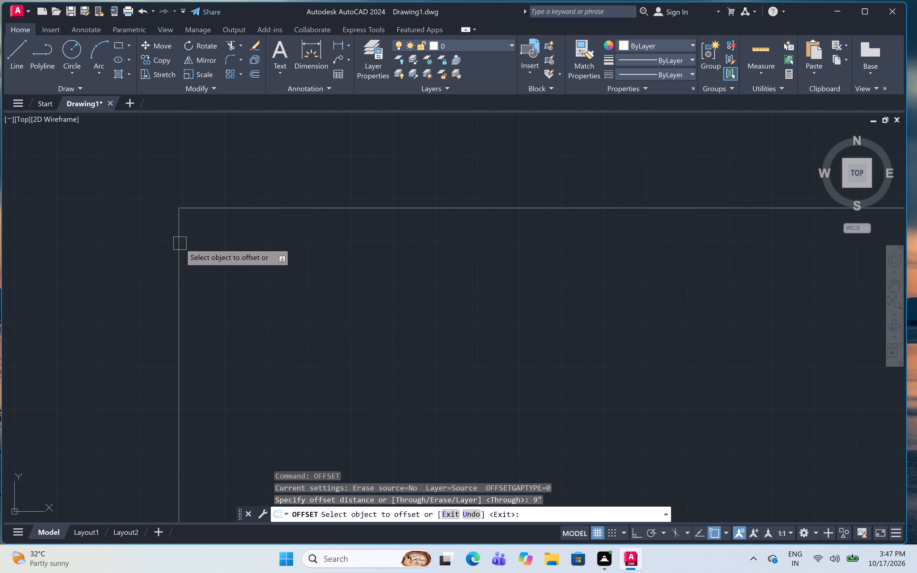
pyautogui.click(180, 243)
pyautogui.click(264, 243)
pyautogui.click(292, 207)
pyautogui.moveTo(275, 278); pyautogui.dragTo(277, 279)
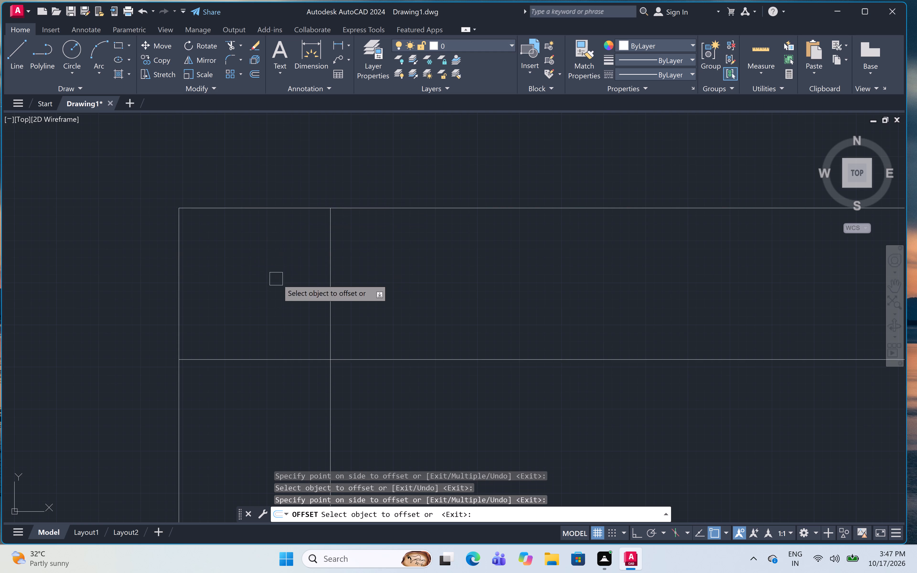
pyautogui.moveTo(277, 279); pyautogui.dragTo(277, 280)
pyautogui.scroll(-8, 250, 203)
pyautogui.press('Escape')
# Move all four wall lines about 112' up and to the right, away from the origin.
pyautogui.scroll(-4, 291, 280)
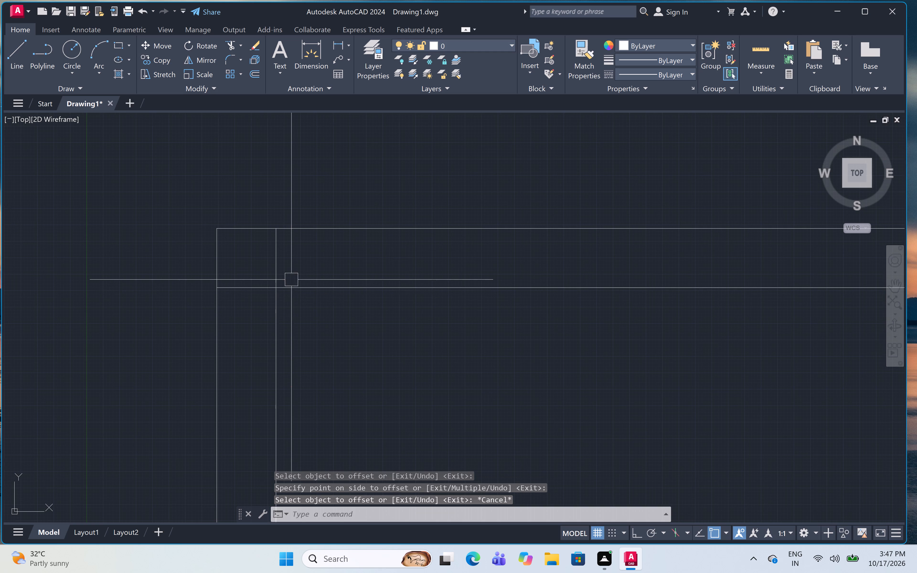
pyautogui.scroll(-2, 291, 280)
pyautogui.moveTo(339, 239); pyautogui.dragTo(335, 253)
pyautogui.click(168, 372)
pyautogui.scroll(-7, 187, 305)
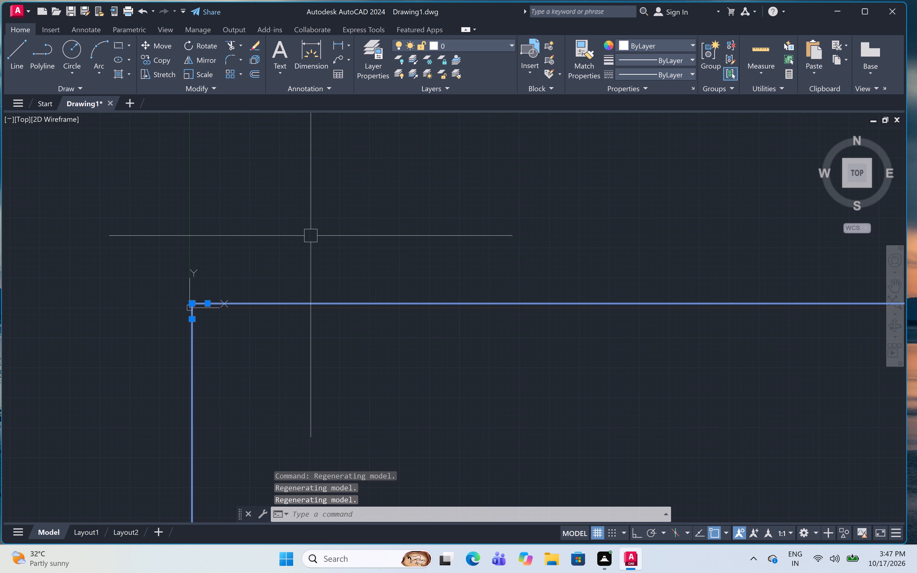
pyautogui.write('m')
pyautogui.press('space')
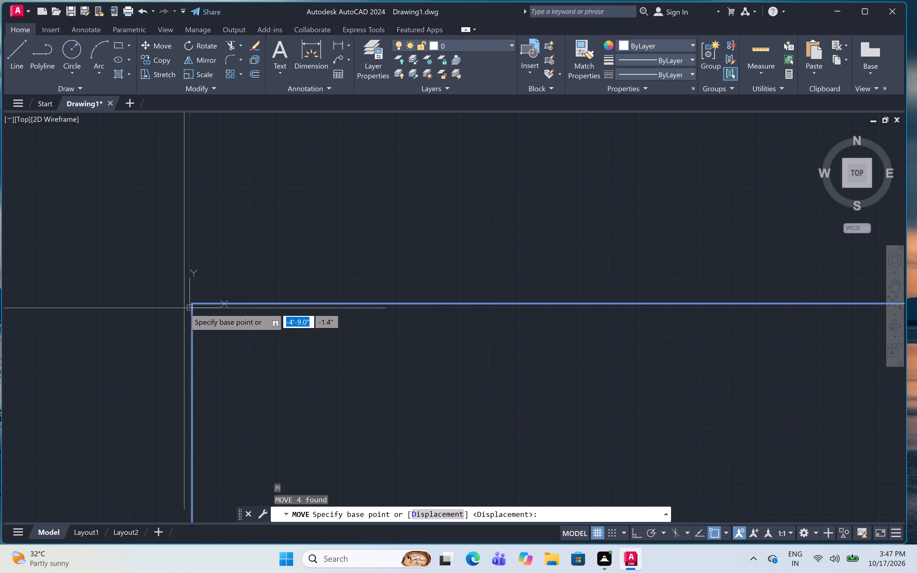
pyautogui.click(195, 303)
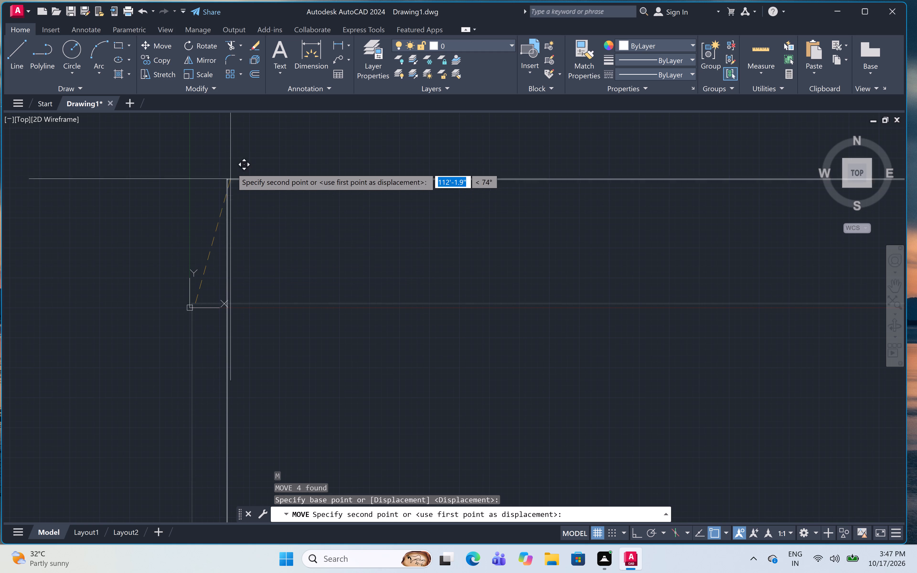
pyautogui.click(229, 179)
pyautogui.scroll(4, 231, 184)
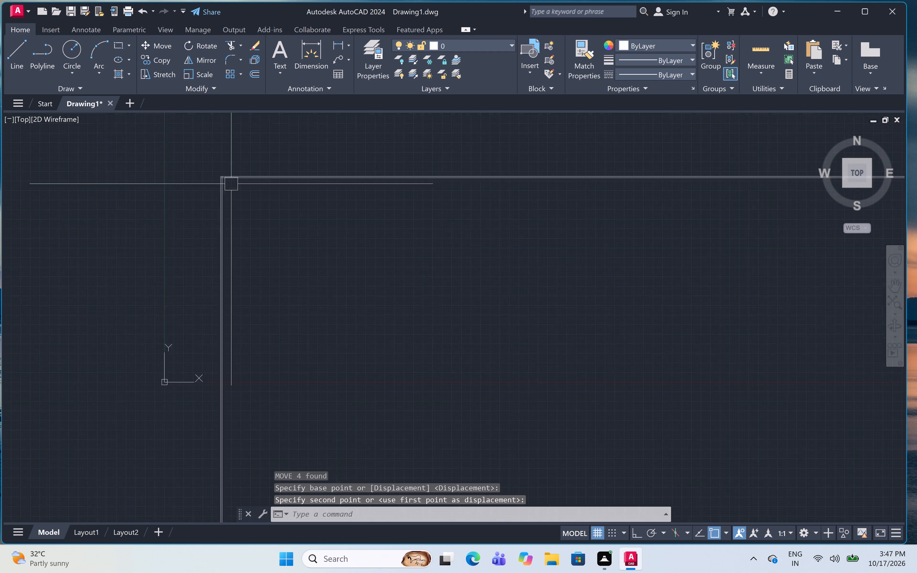
pyautogui.scroll(2, 231, 184)
pyautogui.moveTo(231, 184); pyautogui.dragTo(257, 307, button='middle')
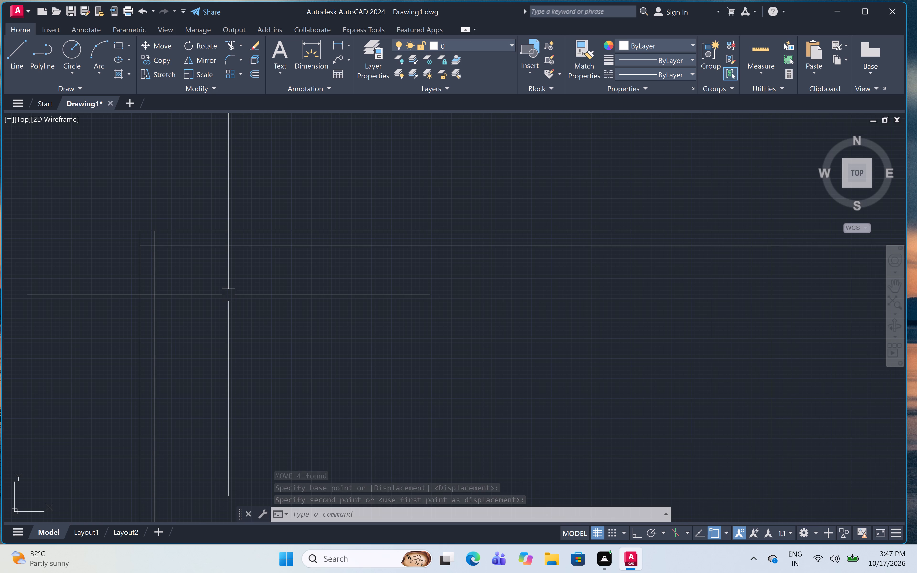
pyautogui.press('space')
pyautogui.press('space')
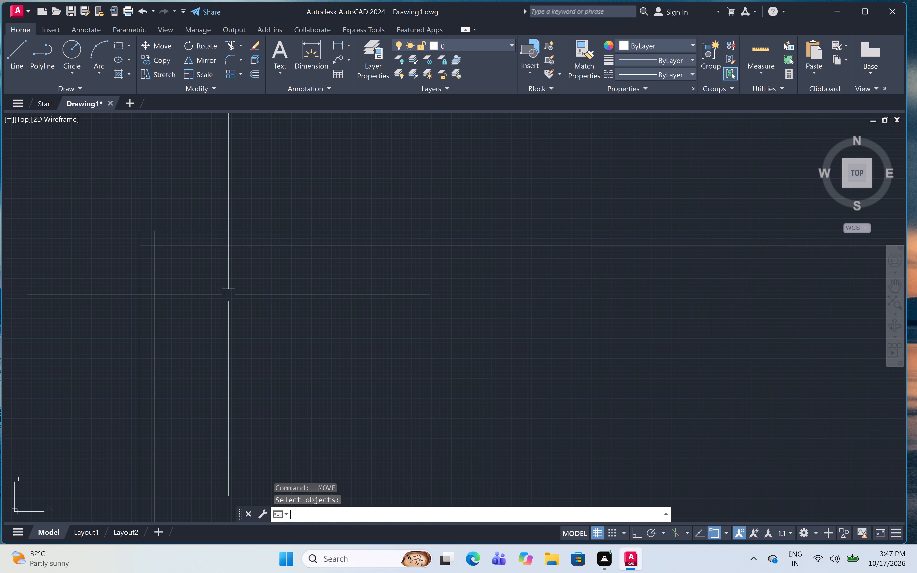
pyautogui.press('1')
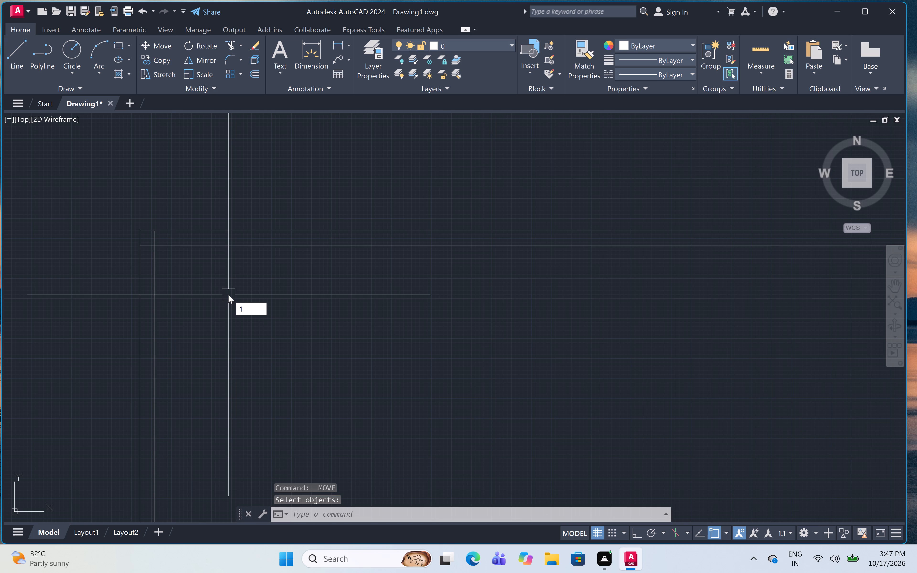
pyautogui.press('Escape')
# Offset the left wall's inner vertical line 10' to the right to mark the first room's width.
pyautogui.write("off 10'")
pyautogui.press('space')
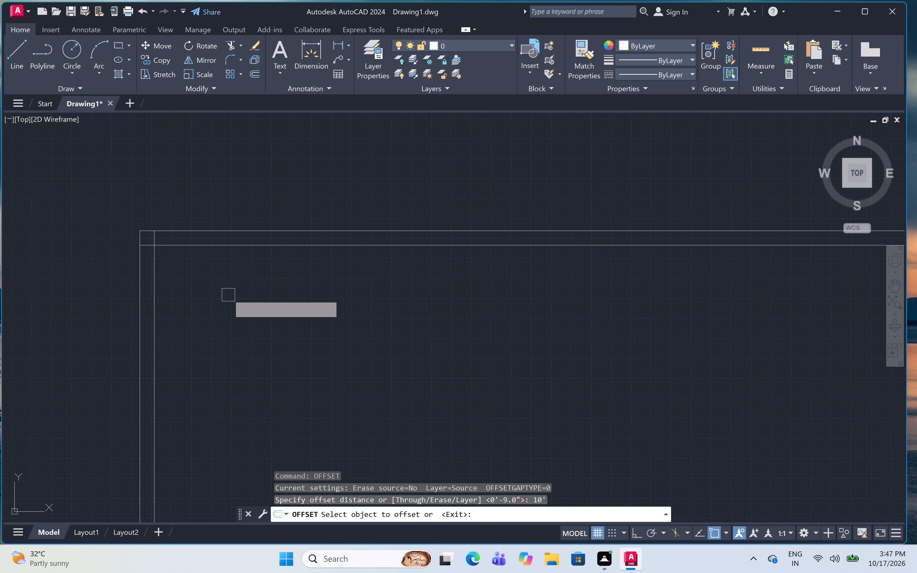
pyautogui.click(156, 309)
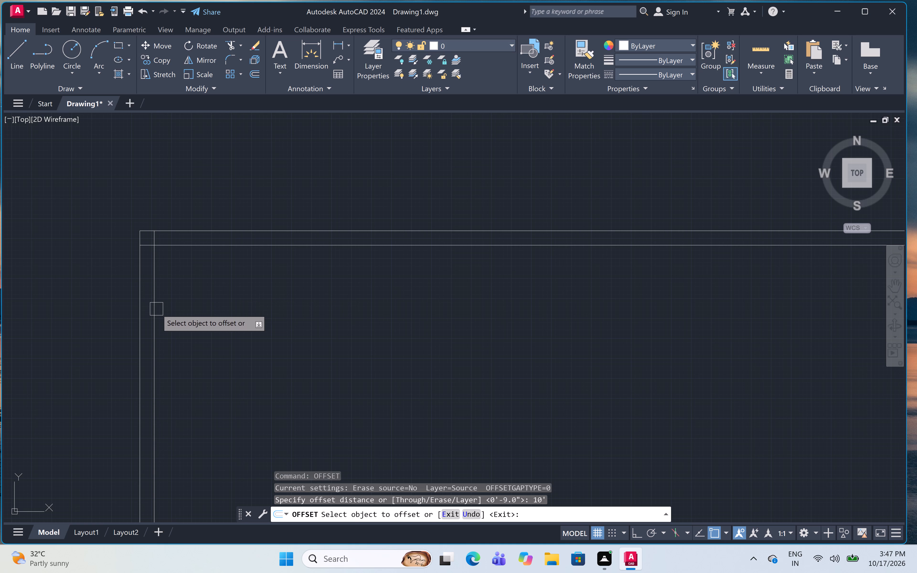
pyautogui.click(332, 302)
pyautogui.press('space')
# Offset the top wall's inner horizontal line 10' downward to mark the first room's depth.
pyautogui.press('space')
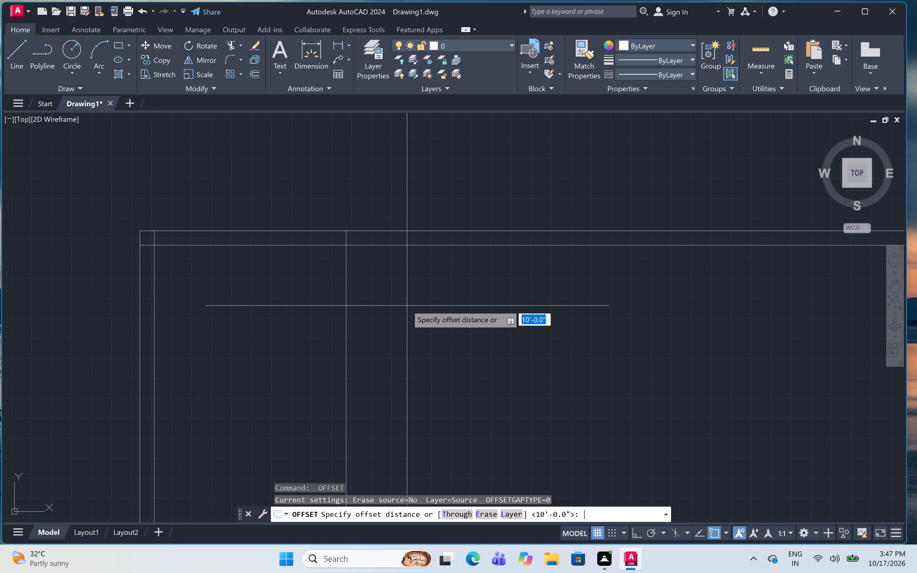
pyautogui.write('1')
pyautogui.press('0')
pyautogui.press("'")
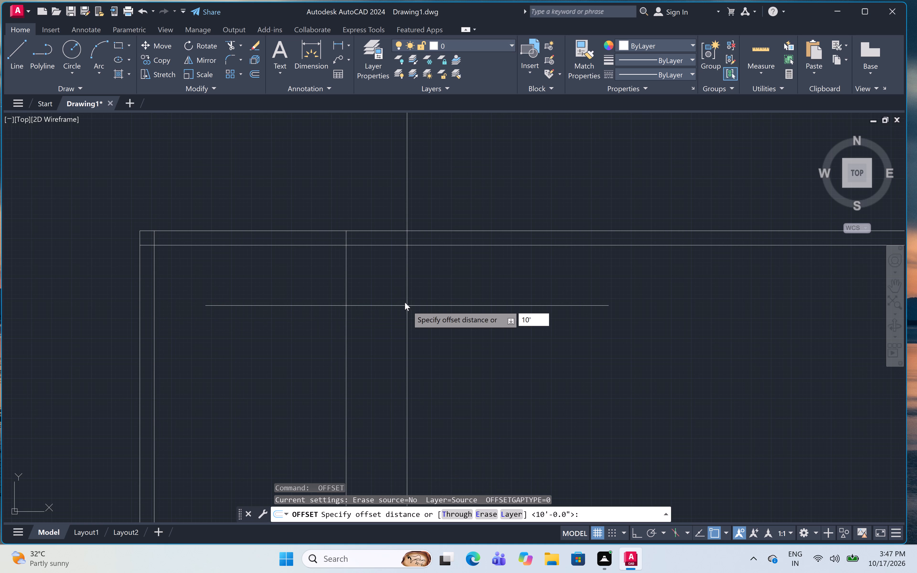
pyautogui.press('space')
pyautogui.click(318, 246)
pyautogui.moveTo(315, 289); pyautogui.dragTo(316, 291)
pyautogui.scroll(-2, 286, 233)
pyautogui.scroll(3, 283, 296)
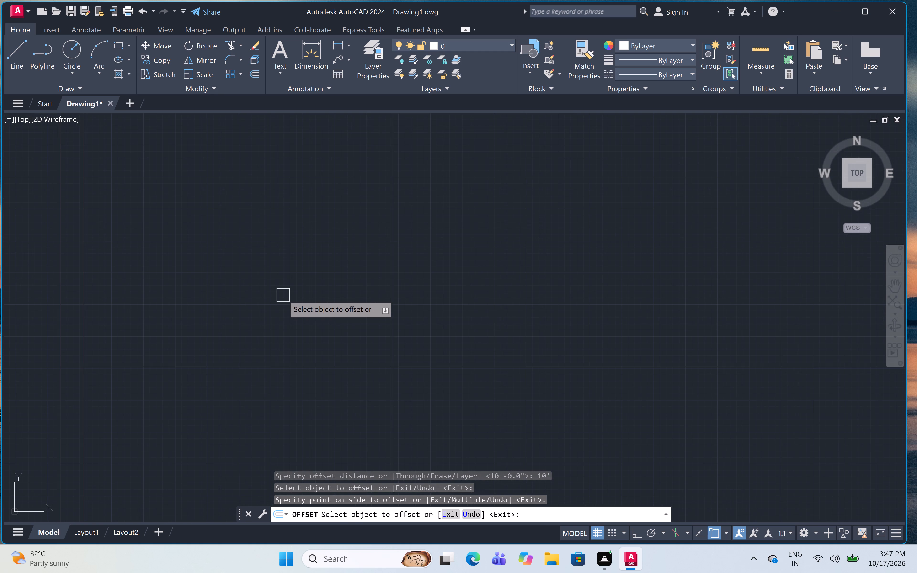
pyautogui.moveTo(283, 278); pyautogui.dragTo(249, 331, button='middle')
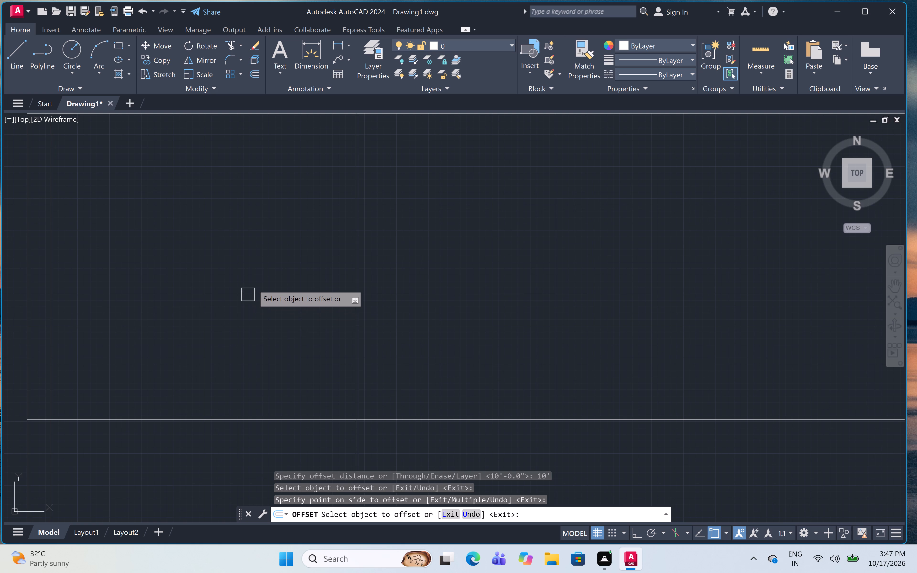
pyautogui.press('space')
# Offset the room's lower boundary line 4.5" downward and its right boundary line 4.5" to the right, forming partition walls.
pyautogui.press('space')
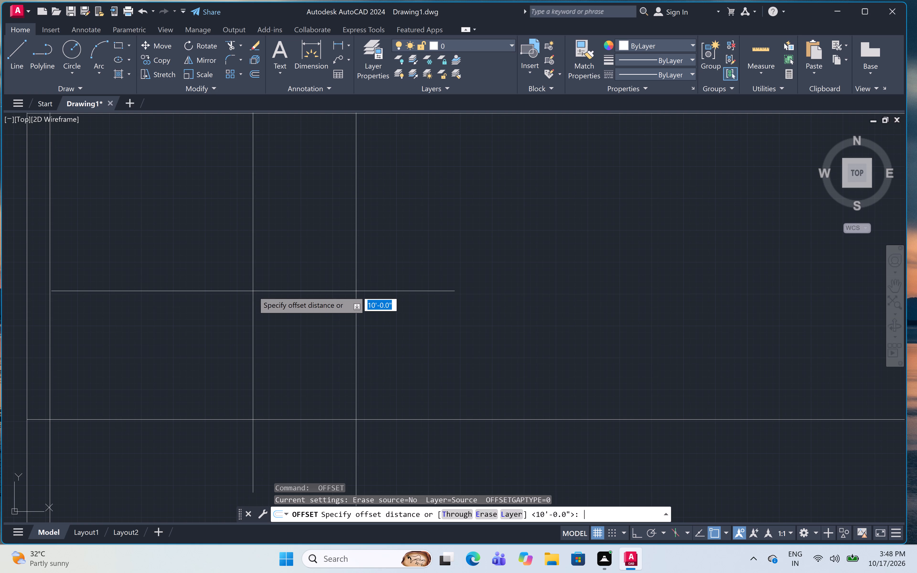
pyautogui.press('4')
pyautogui.write('.5')
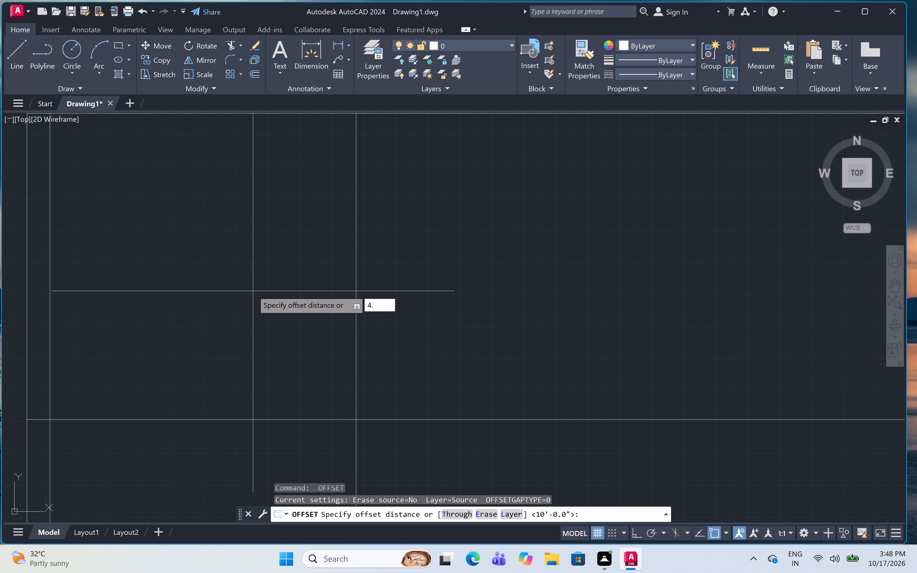
pyautogui.hotkey('shift', '"')
pyautogui.press('space')
pyautogui.click(267, 421)
pyautogui.click(261, 439)
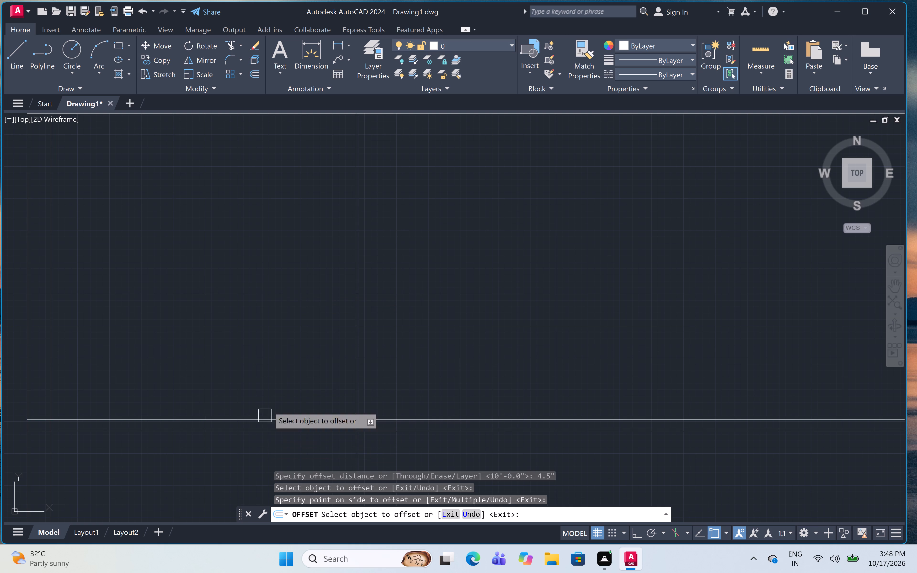
pyautogui.click(356, 379)
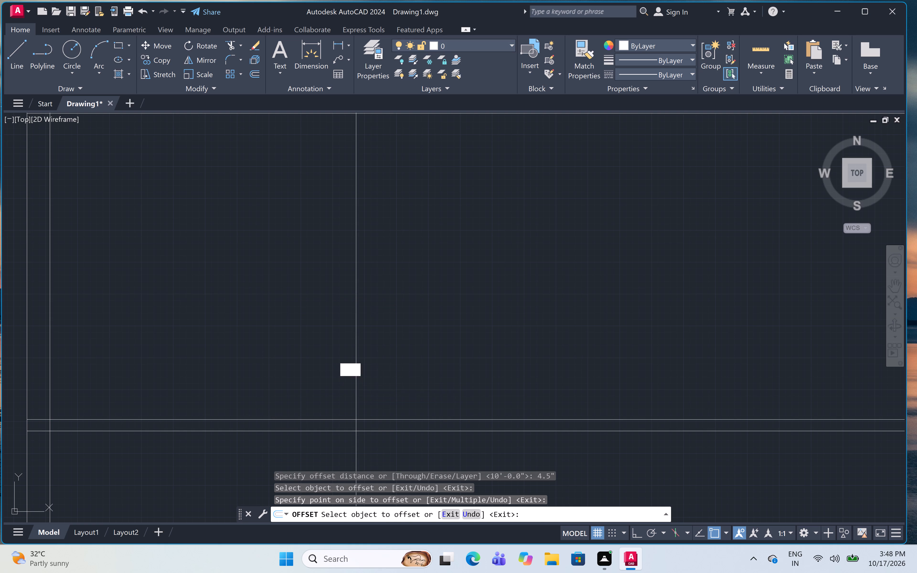
pyautogui.click(421, 393)
pyautogui.scroll(-2, 387, 324)
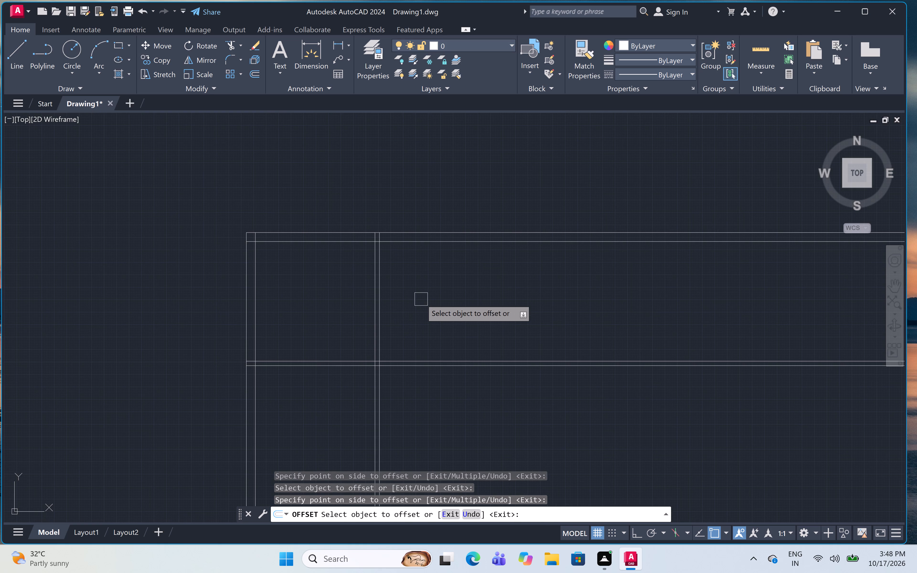
pyautogui.press('space')
# Offset the right line of the vertical partition 5'6" to the right to mark the middle room's width.
pyautogui.press('space')
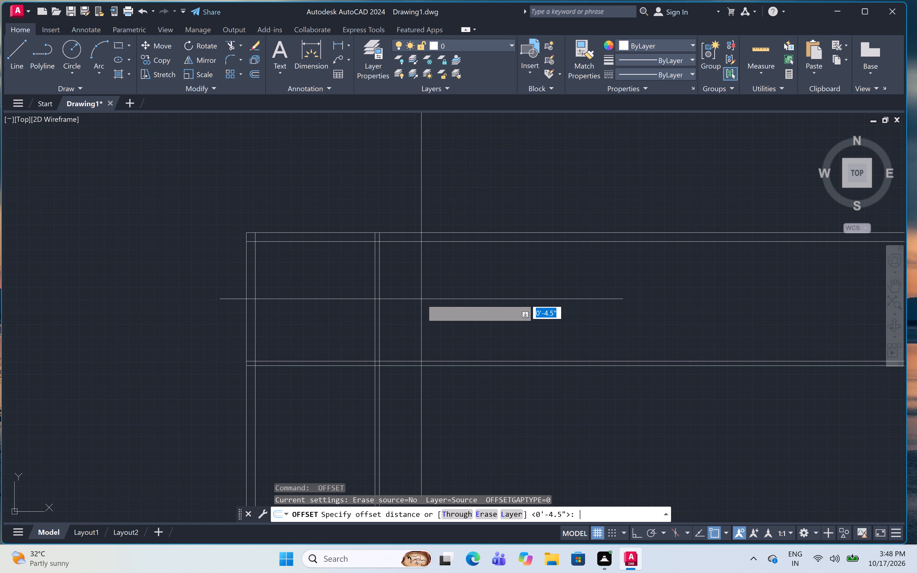
pyautogui.write("5'")
pyautogui.write('6"')
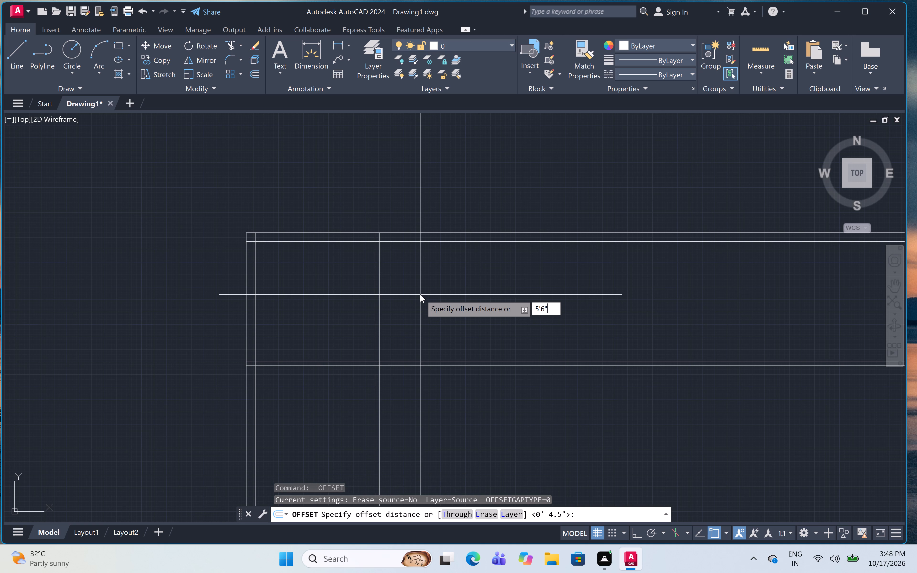
pyautogui.press('space')
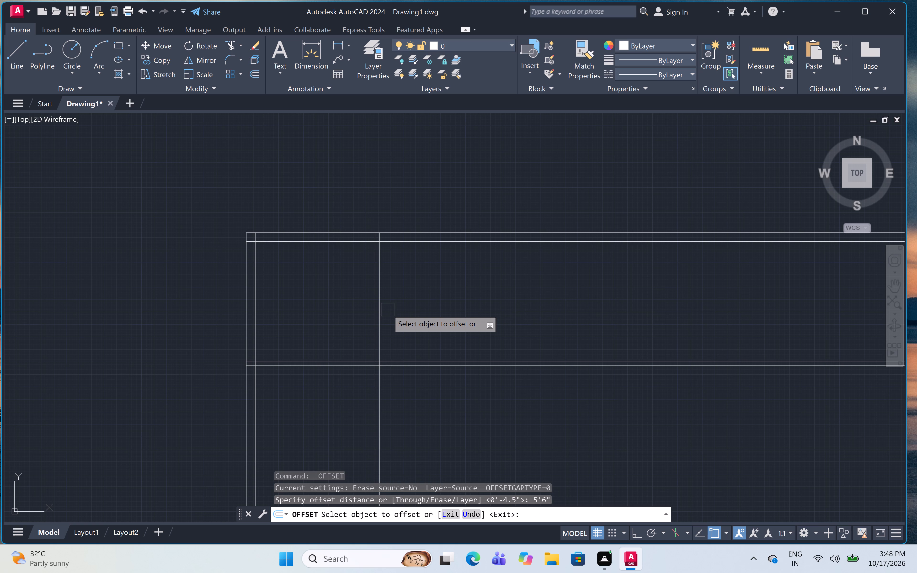
pyautogui.scroll(1, 385, 261)
pyautogui.click(381, 260)
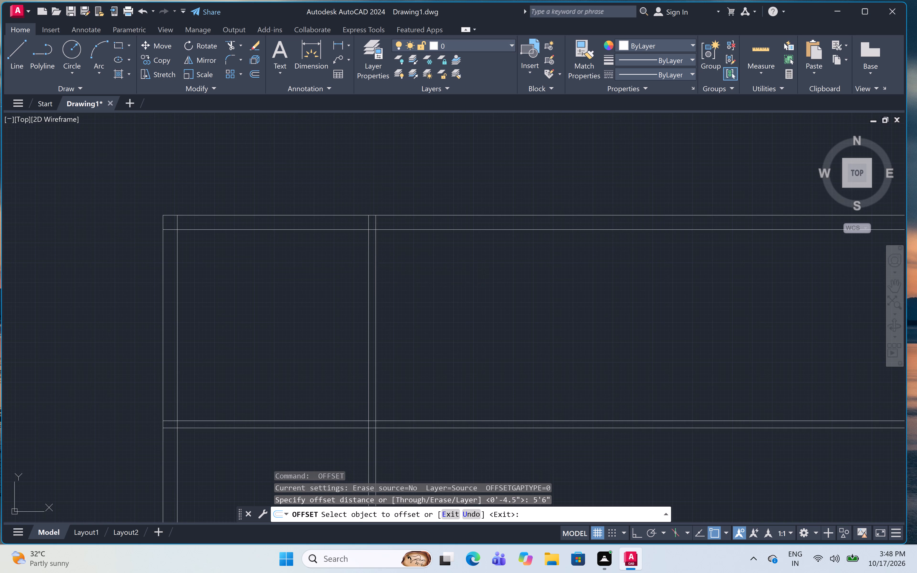
pyautogui.click(516, 281)
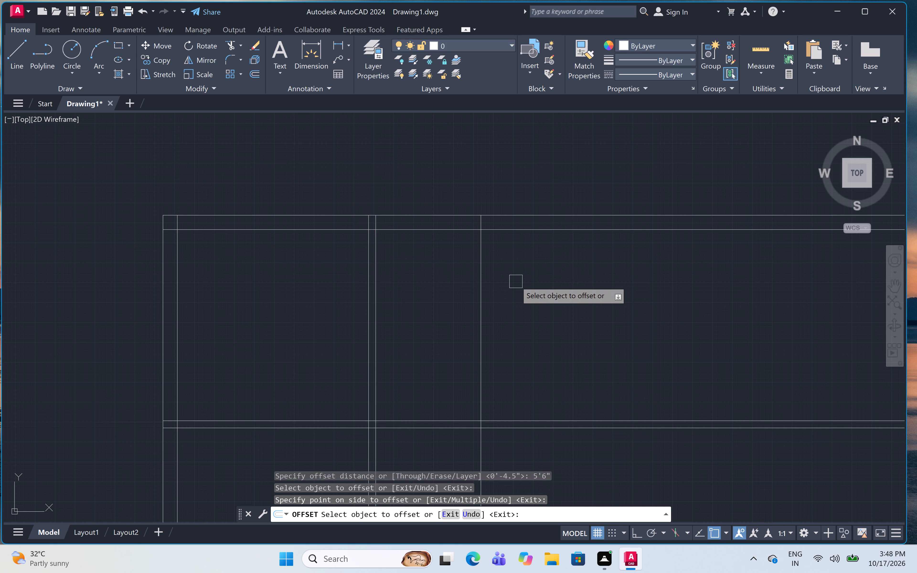
pyautogui.press('space')
# Offset the middle room's right boundary line 4.5" to the right to form the second vertical partition.
pyautogui.press('space')
pyautogui.write('4.5')
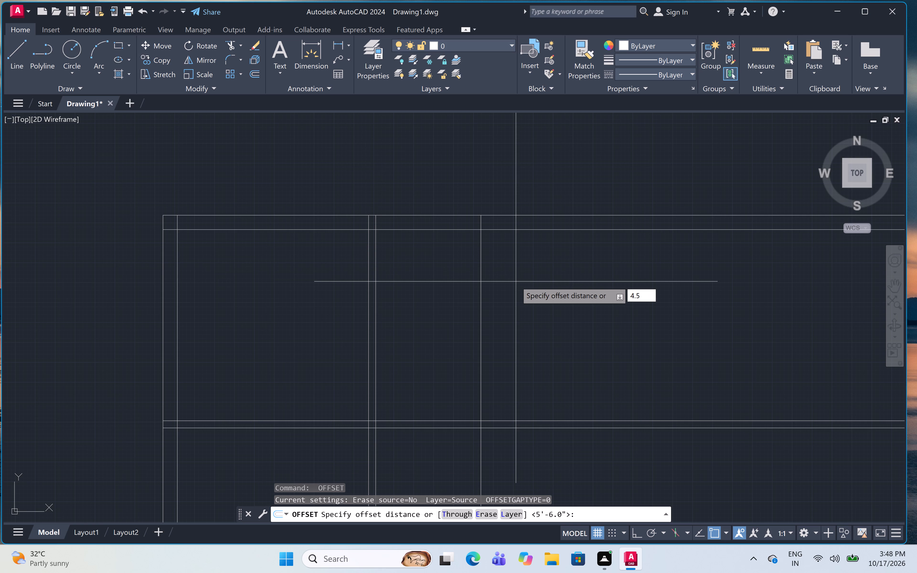
pyautogui.hotkey('shift', '"')
pyautogui.press('space')
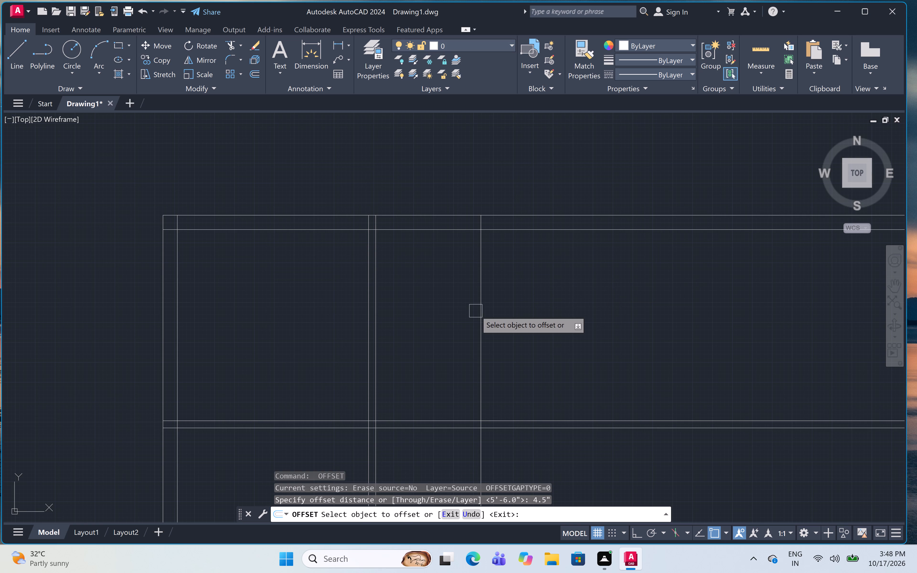
pyautogui.click(481, 316)
pyautogui.click(536, 334)
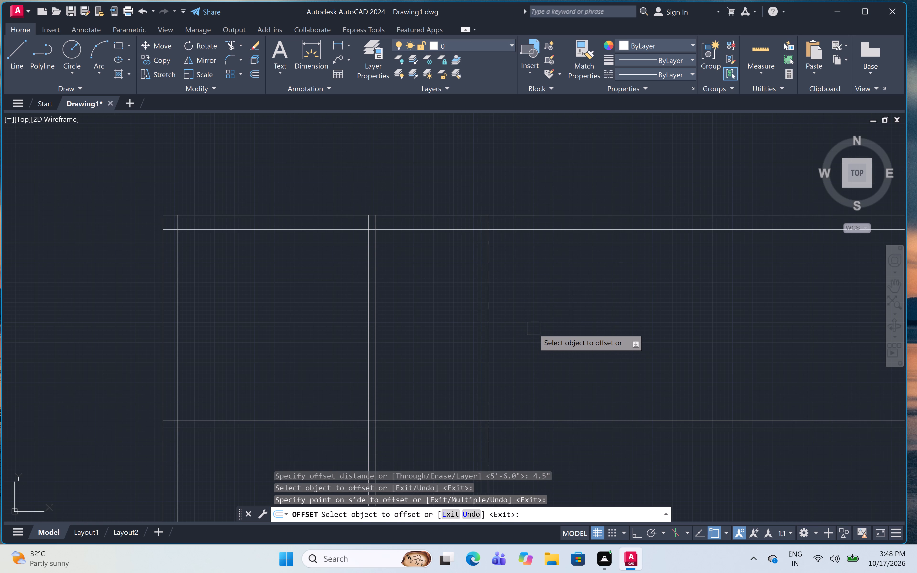
pyautogui.press('space')
# Offset the right line of the second vertical partition 12' to the right to mark the third room's width.
pyautogui.press('space')
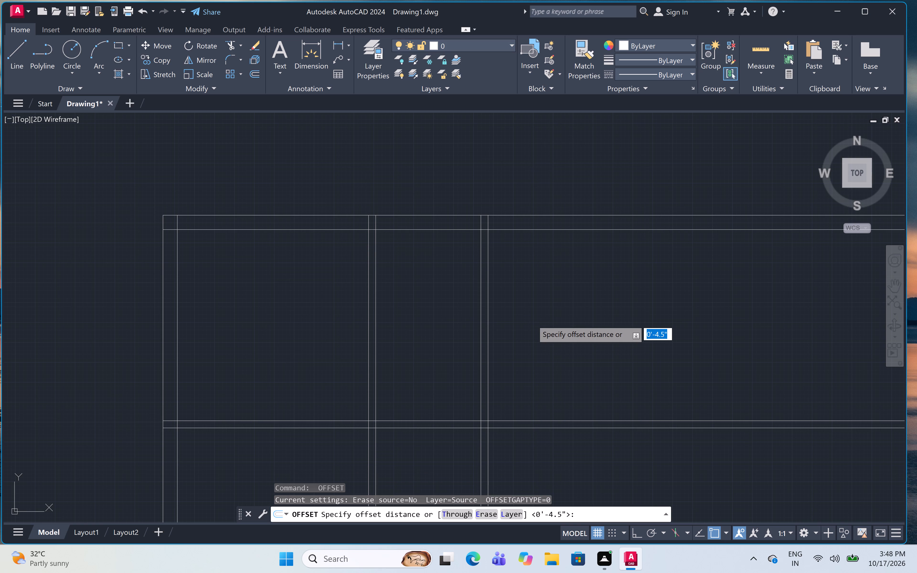
pyautogui.write('12')
pyautogui.press("'")
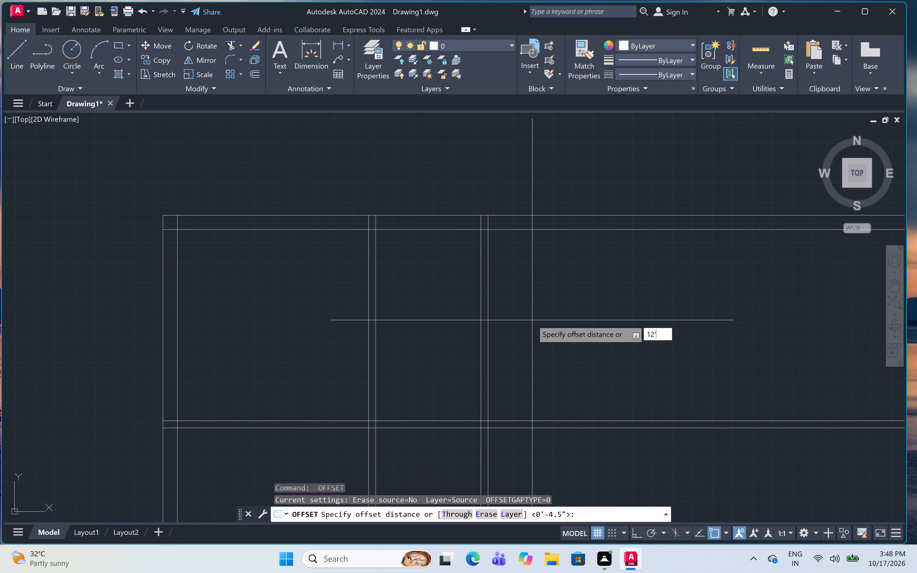
pyautogui.press('space')
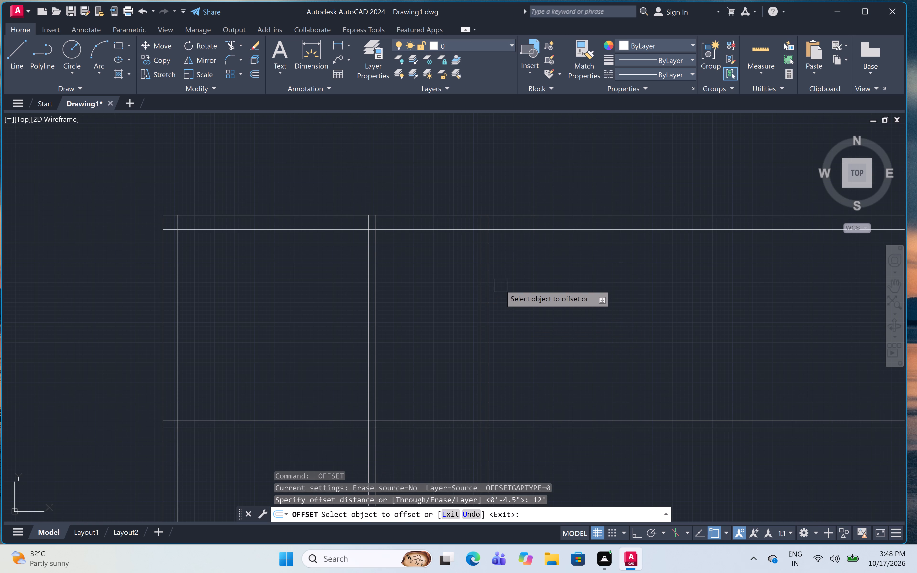
pyautogui.click(492, 281)
pyautogui.click(557, 295)
pyautogui.press('space')
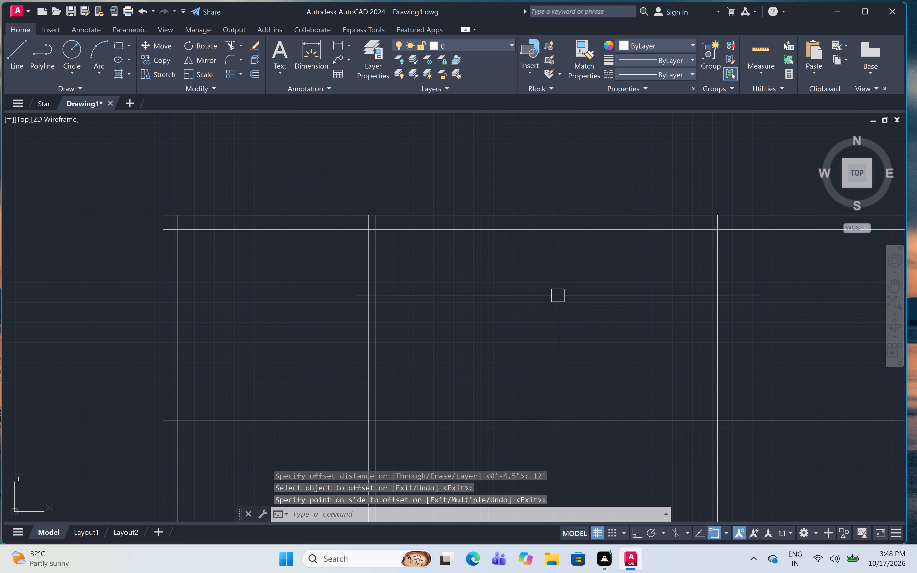
# Offset the third room's right boundary line 9" to the right to form the right outer wall.
pyautogui.press('space')
pyautogui.write('9')
pyautogui.write('"')
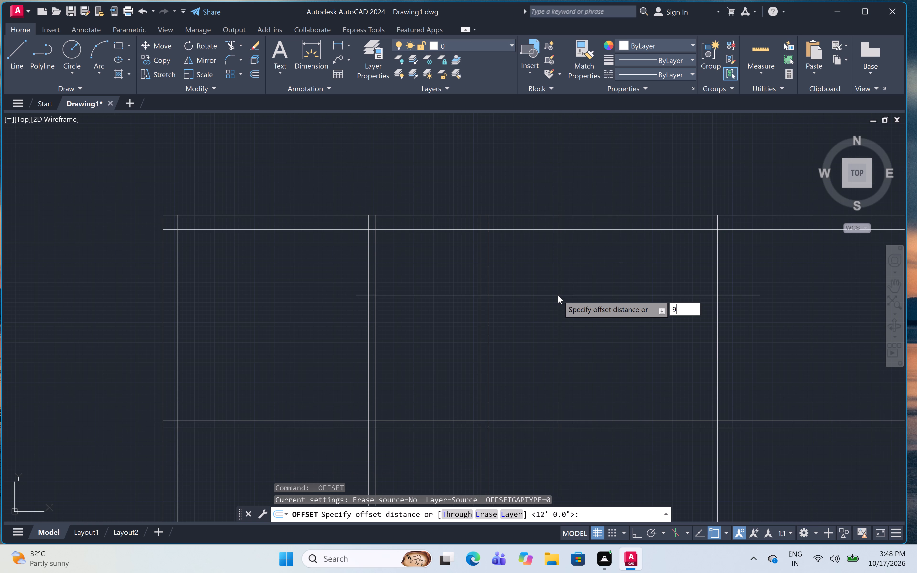
pyautogui.press('space')
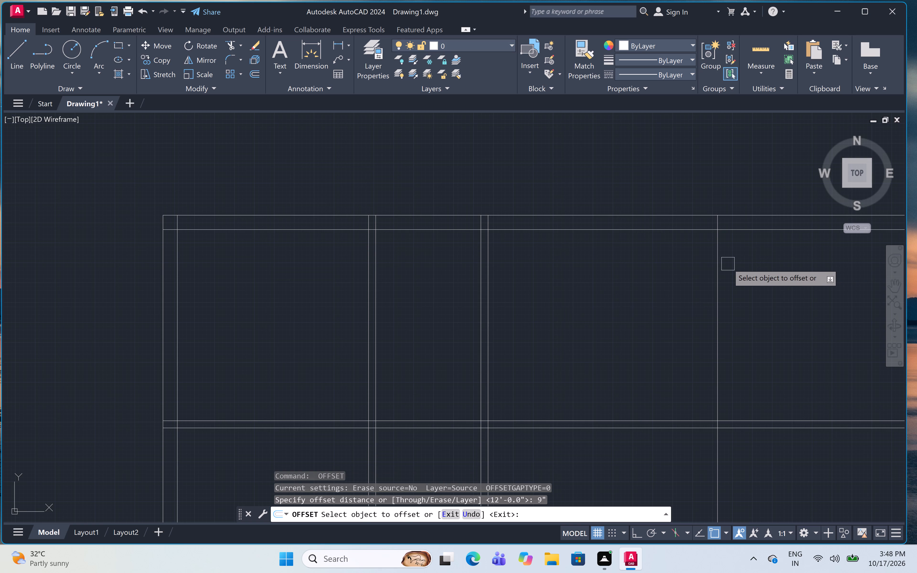
pyautogui.click(717, 266)
pyautogui.moveTo(760, 268); pyautogui.dragTo(763, 269)
pyautogui.moveTo(637, 297); pyautogui.dragTo(571, 268, button='middle')
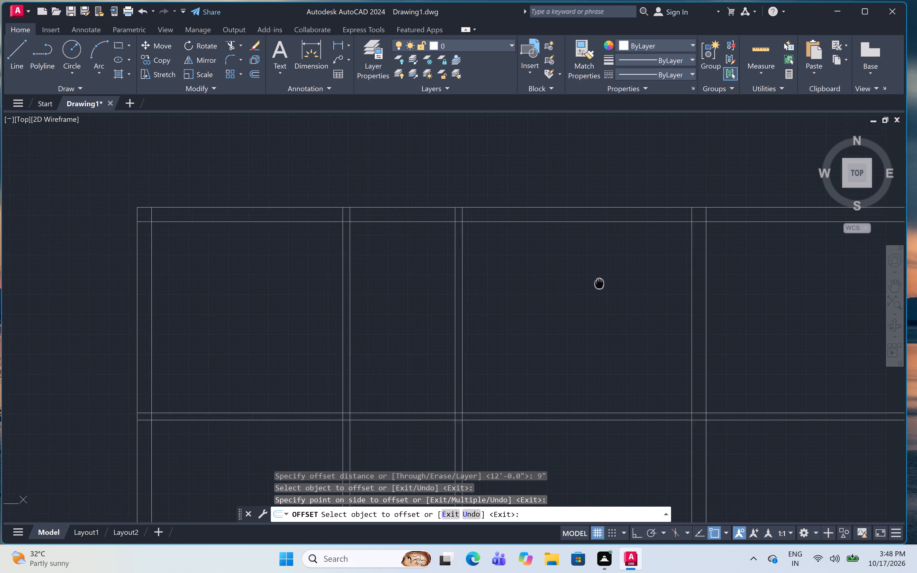
pyautogui.moveTo(571, 268); pyautogui.dragTo(571, 252, button='middle')
pyautogui.press('Escape')
# Trim the top wall and horizontal partition lines that extend beyond the right outer wall.
pyautogui.press('t')
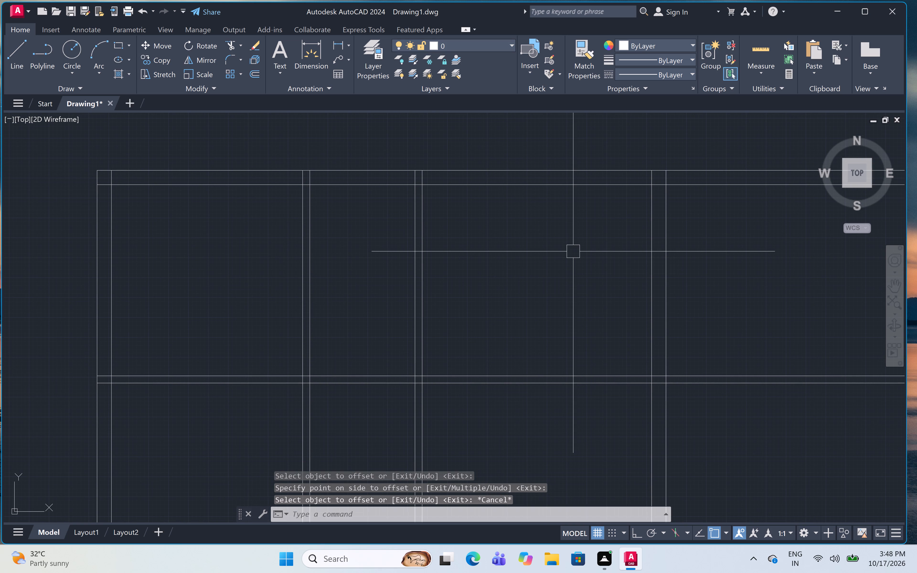
pyautogui.write('r')
pyautogui.press('space')
pyautogui.moveTo(682, 134); pyautogui.dragTo(682, 143)
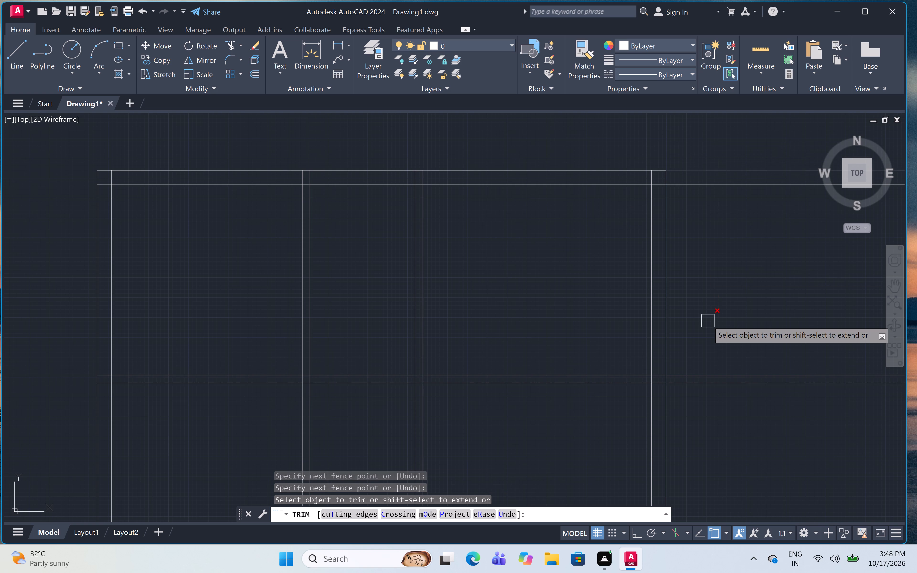
pyautogui.click(714, 144)
pyautogui.moveTo(753, 417); pyautogui.dragTo(751, 411)
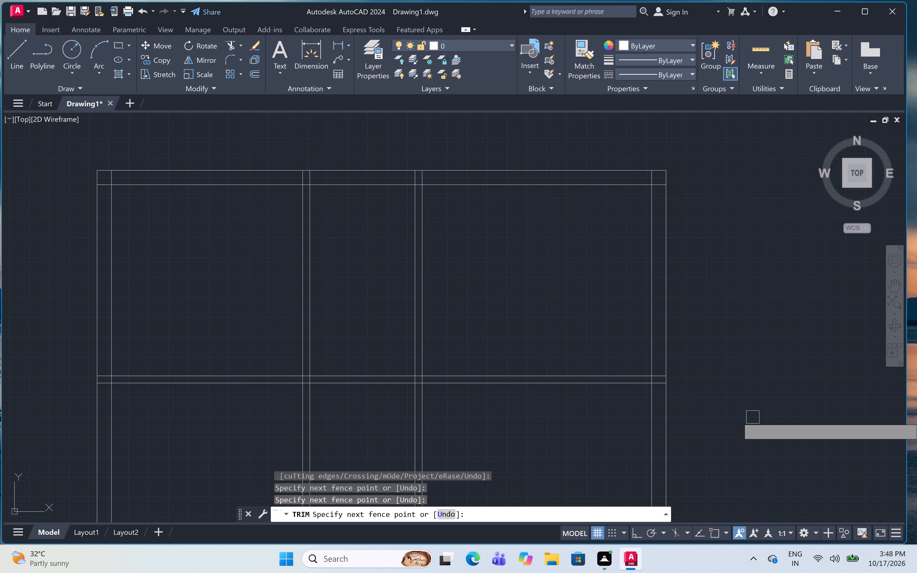
# Trim both vertical partitions' lines below the horizontal partition wall.
pyautogui.scroll(-2, 762, 330)
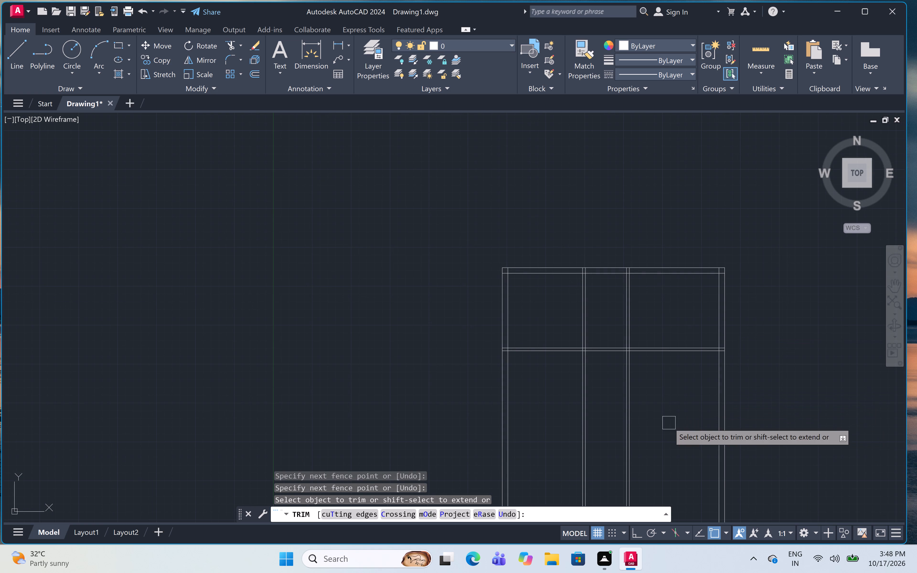
pyautogui.scroll(2, 656, 410)
pyautogui.click(651, 316)
pyautogui.click(429, 315)
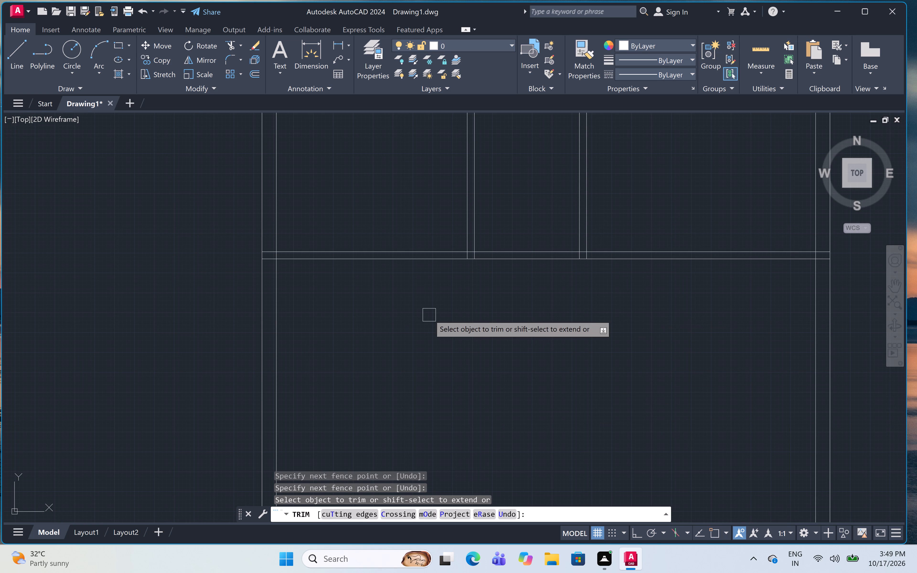
pyautogui.press('Escape')
# Offset the lower line of the horizontal partition 6' downward to mark the next space's depth.
pyautogui.press('o')
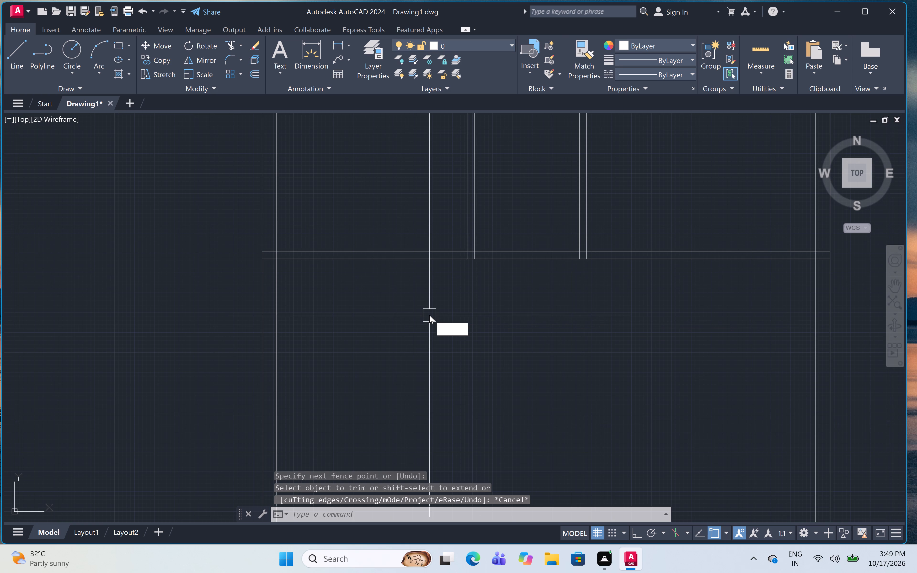
pyautogui.write('ff')
pyautogui.press('space')
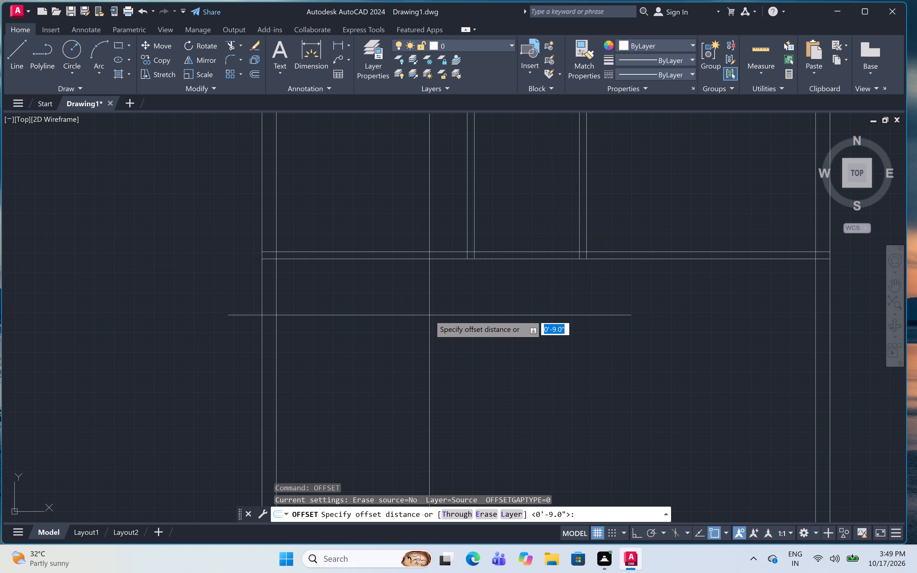
pyautogui.write("6'")
pyautogui.press('space')
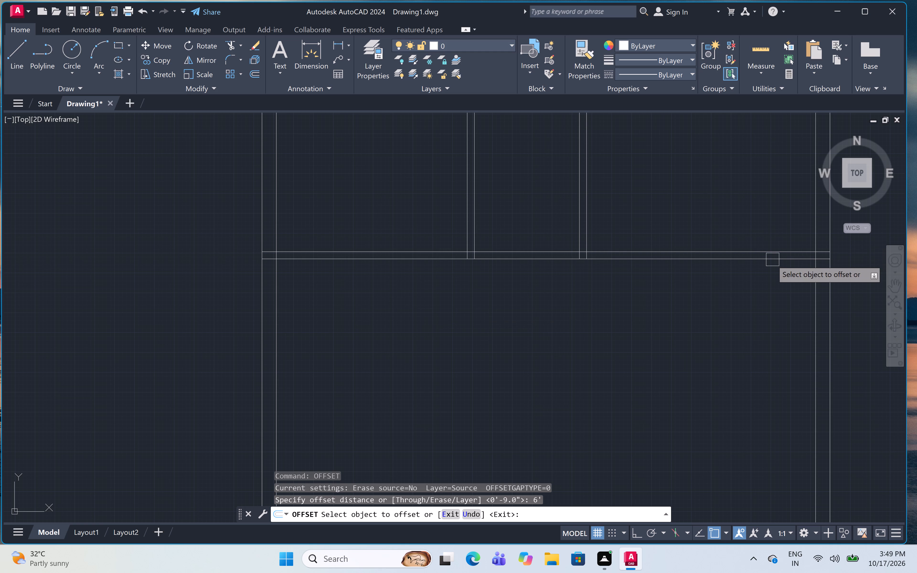
pyautogui.moveTo(771, 261); pyautogui.dragTo(768, 267)
pyautogui.click(760, 341)
pyautogui.press('space')
# Offset the right outer wall's inner line 8' to the left.
pyautogui.press('space')
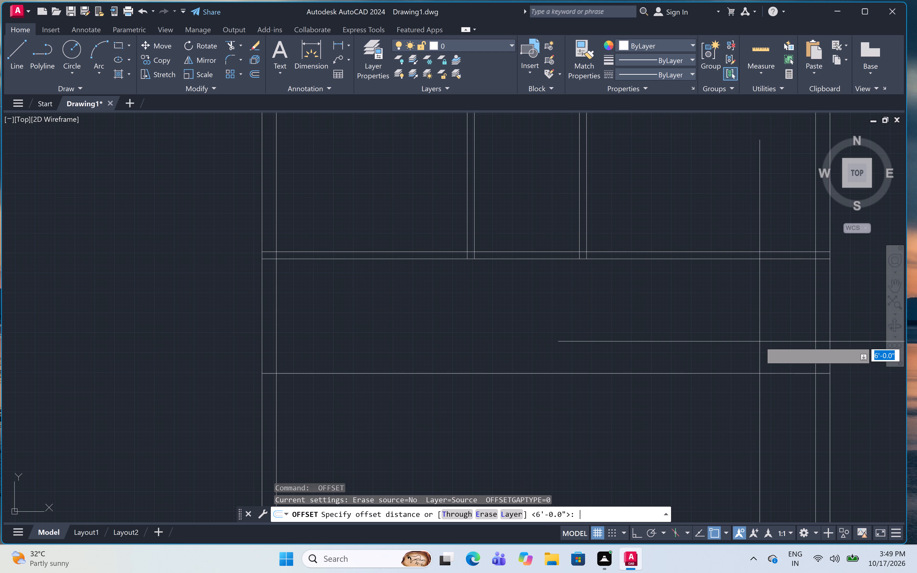
pyautogui.press('8')
pyautogui.press("'")
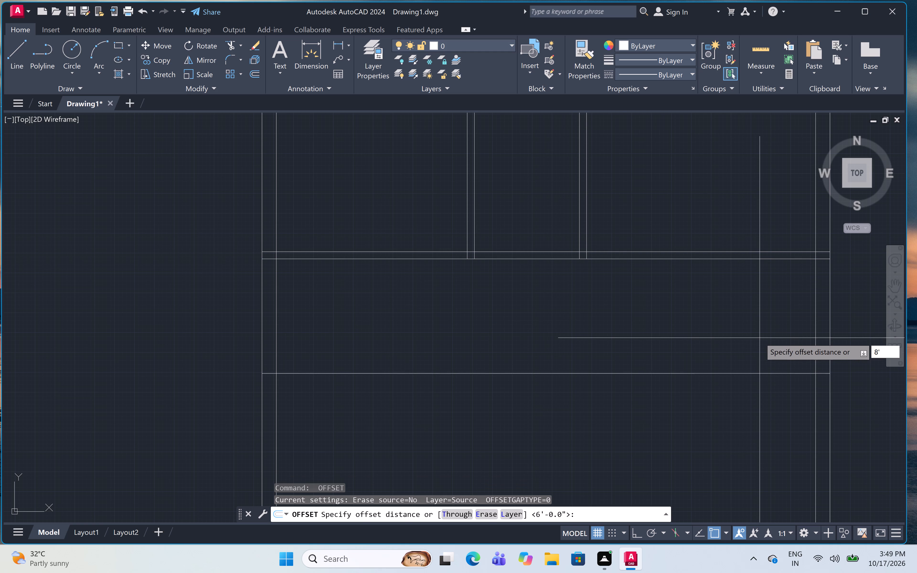
pyautogui.press('space')
pyautogui.click(814, 325)
pyautogui.click(662, 351)
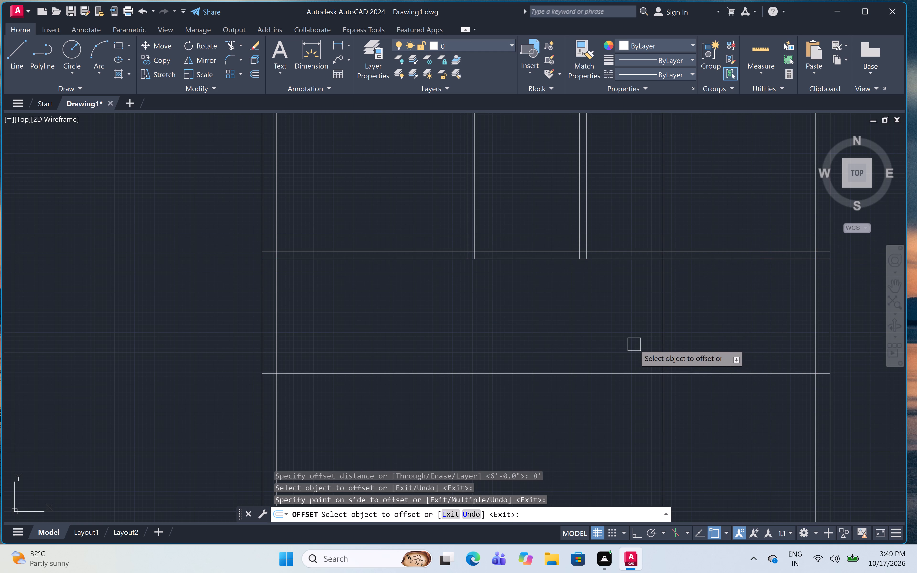
pyautogui.press('space')
# Offset the 6' depth line 4.5" downward and the 8' vertical line 4.5" to the left to form partitions.
pyautogui.press('space')
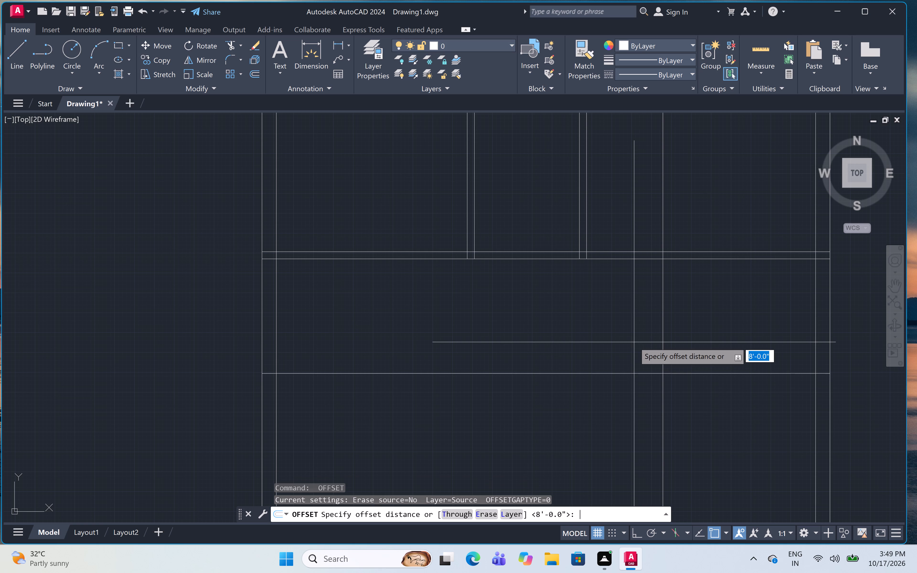
pyautogui.write('4.5')
pyautogui.write('"')
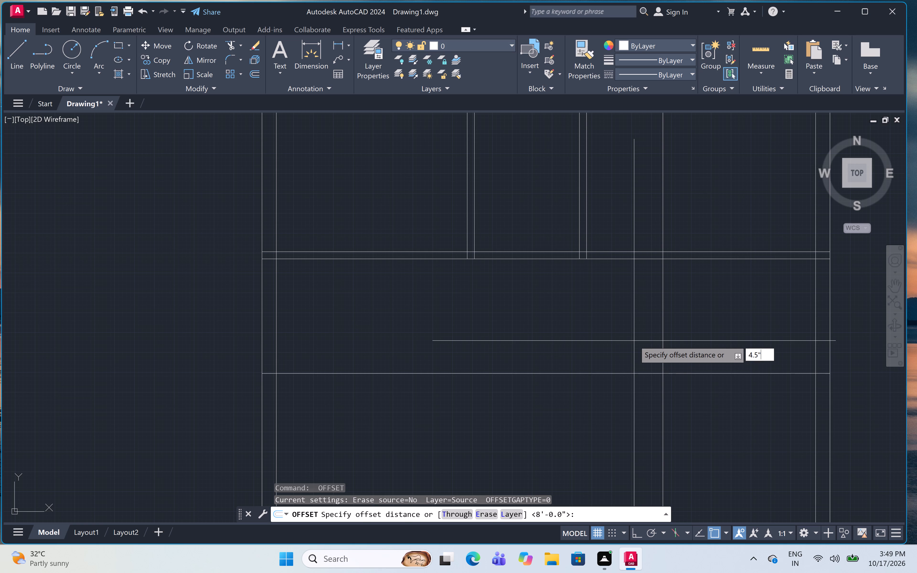
pyautogui.press('space')
pyautogui.click(650, 374)
pyautogui.moveTo(649, 404); pyautogui.dragTo(648, 401)
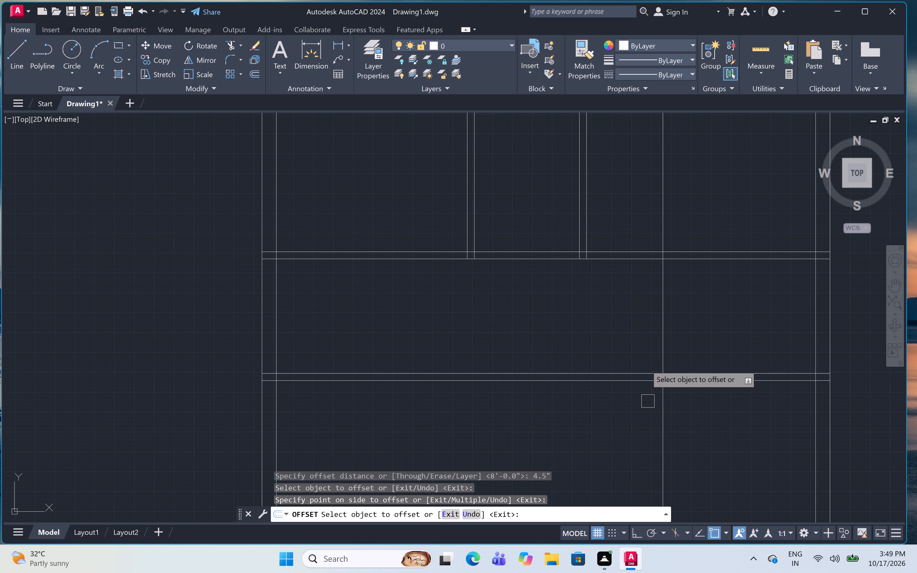
pyautogui.moveTo(659, 315); pyautogui.dragTo(656, 315)
pyautogui.click(611, 304)
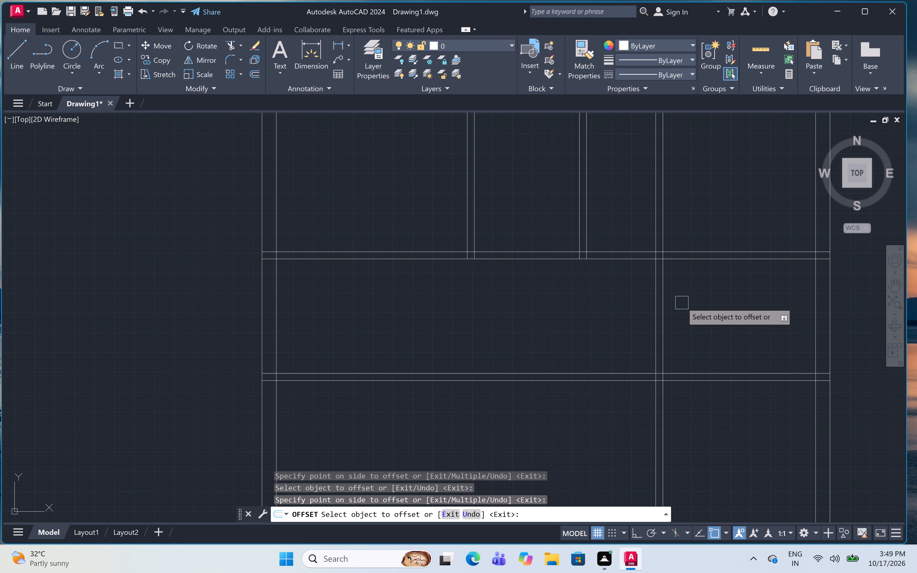
pyautogui.press('Escape')
# Trim the new vertical partition's lines above the upper horizontal partition and below the lower one.
pyautogui.write('tr')
pyautogui.press('space')
pyautogui.moveTo(693, 225); pyautogui.dragTo(685, 224)
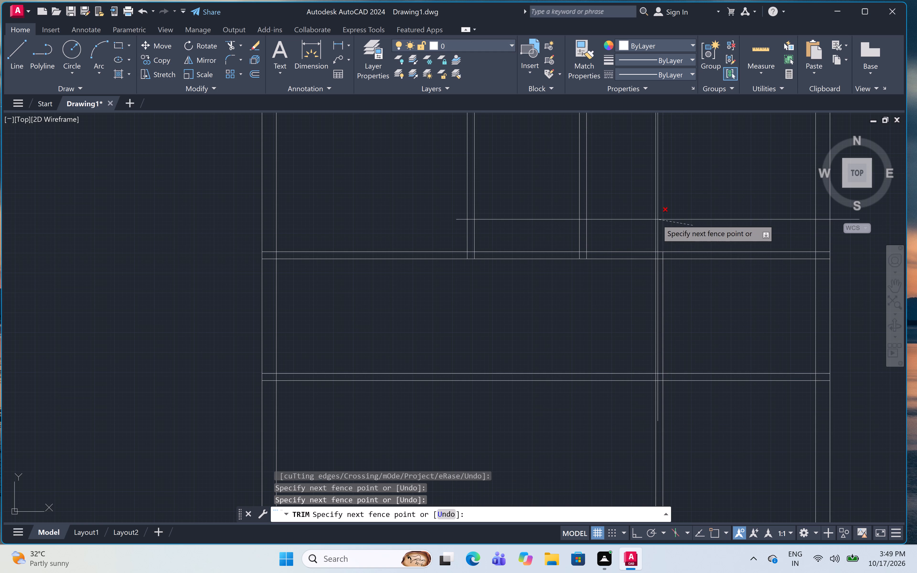
pyautogui.click(642, 221)
pyautogui.moveTo(691, 405); pyautogui.dragTo(687, 407)
pyautogui.click(615, 414)
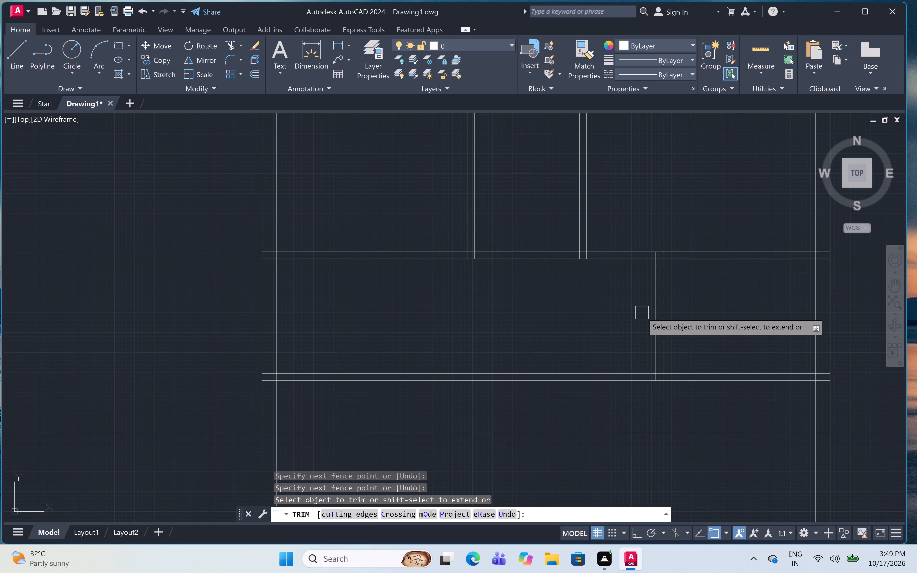
pyautogui.scroll(-1, 642, 313)
pyautogui.moveTo(668, 393); pyautogui.dragTo(621, 354, button='middle')
pyautogui.scroll(2, 622, 355)
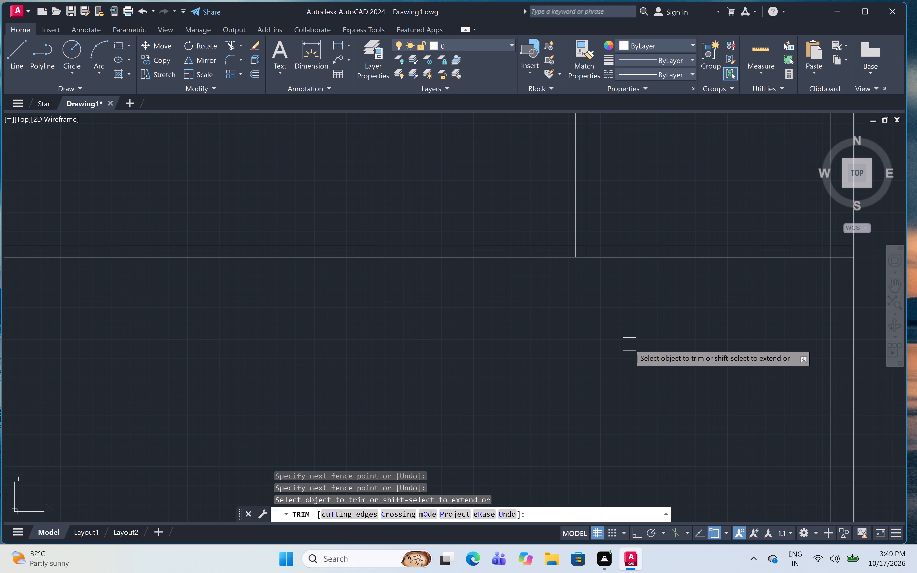
pyautogui.scroll(-2, 629, 344)
pyautogui.moveTo(629, 344); pyautogui.dragTo(608, 332, button='middle')
pyautogui.press('Escape')
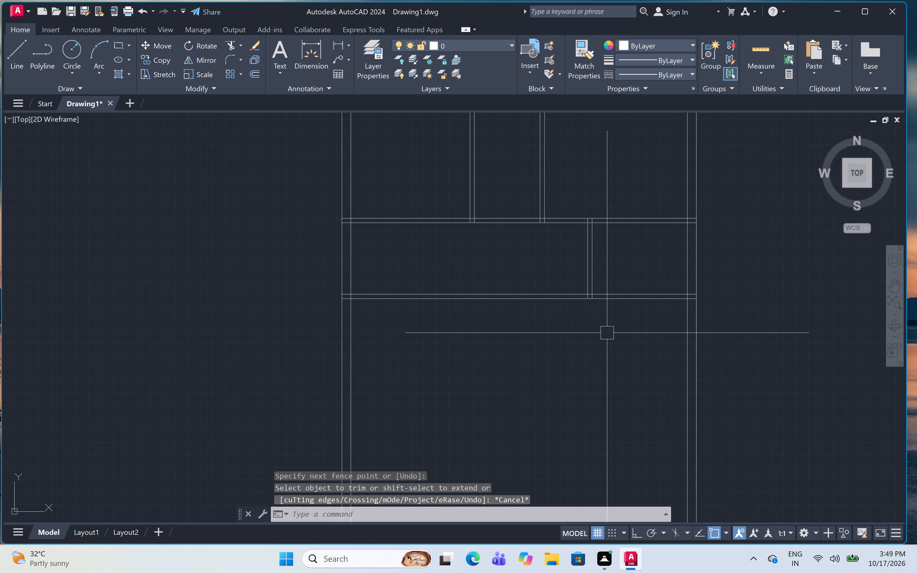
# Offset the lower horizontal partition's bottom line 10' downward and the right outer wall's inner line 10' to the left.
pyautogui.write('off')
pyautogui.press('space')
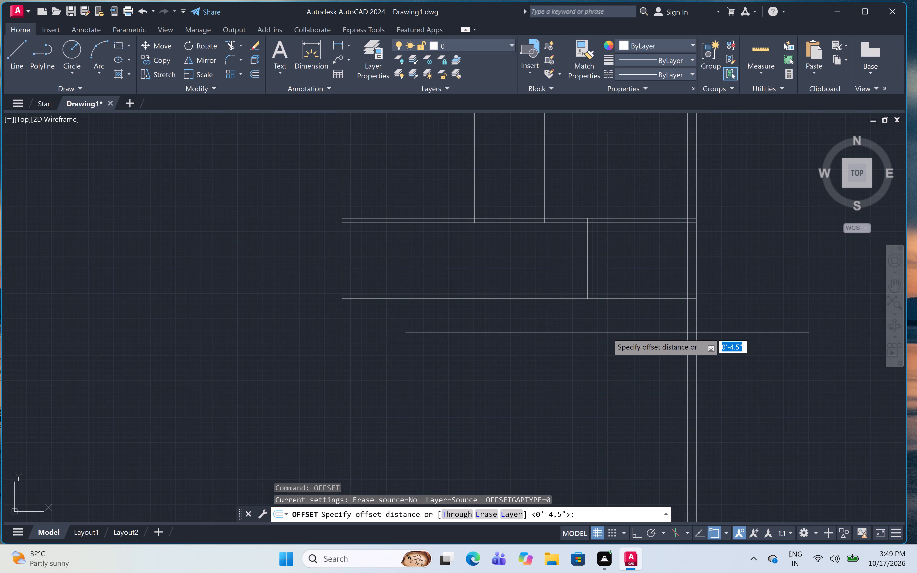
pyautogui.write("10'")
pyautogui.press('space')
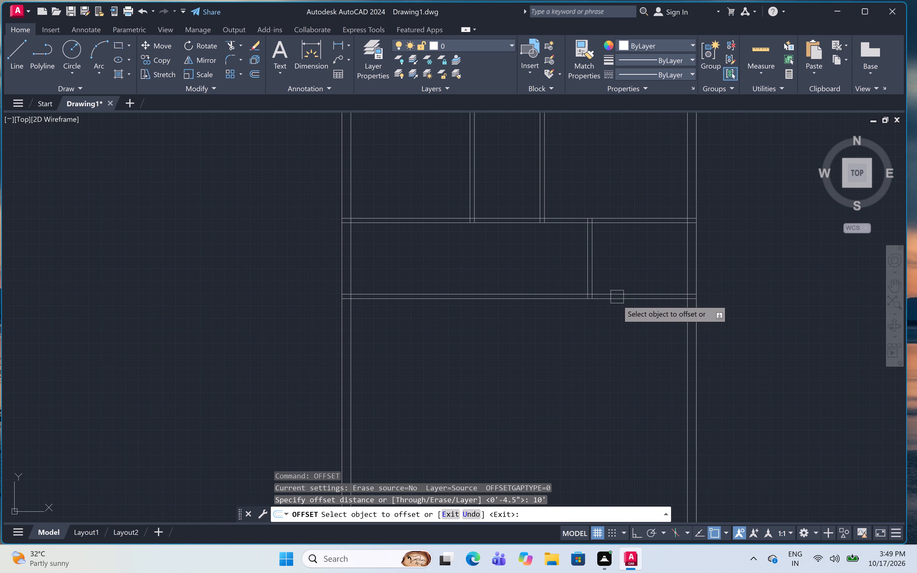
pyautogui.click(617, 302)
pyautogui.click(615, 355)
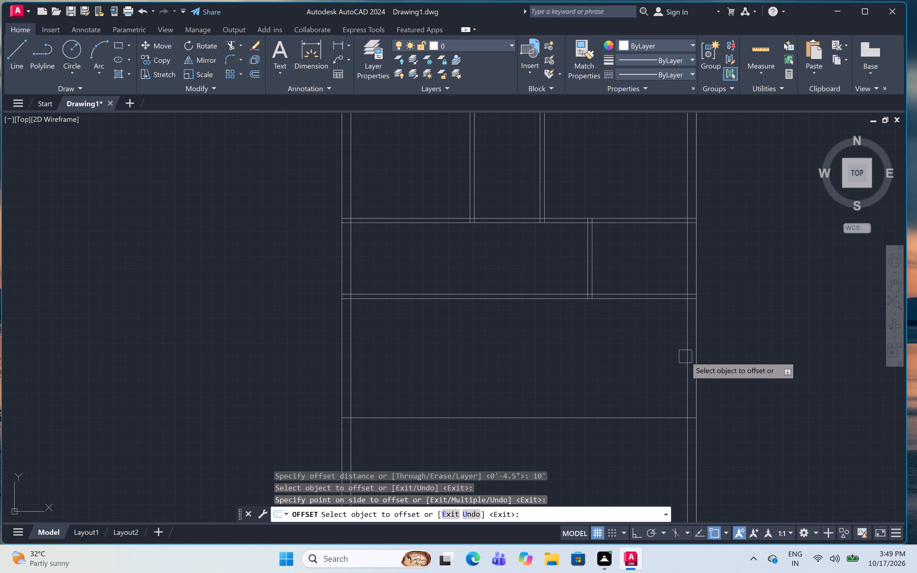
pyautogui.moveTo(684, 356); pyautogui.dragTo(677, 357)
pyautogui.click(566, 368)
pyautogui.press('space')
# Offset the new vertical line 4.5" to the left and the new horizontal line 4.5" downward to form the room's partitions.
pyautogui.press('space')
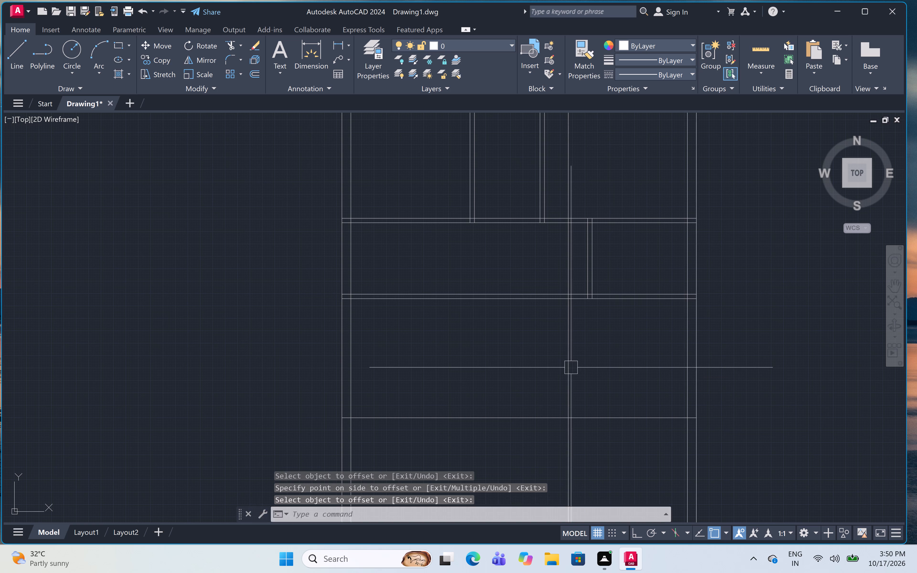
pyautogui.press('4')
pyautogui.press('.')
pyautogui.press('5')
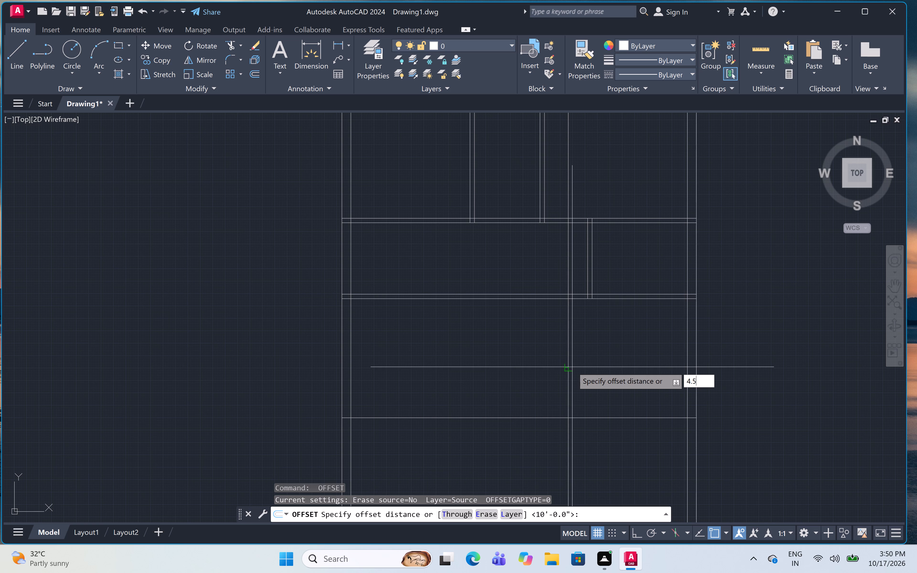
pyautogui.write('"')
pyautogui.press('space')
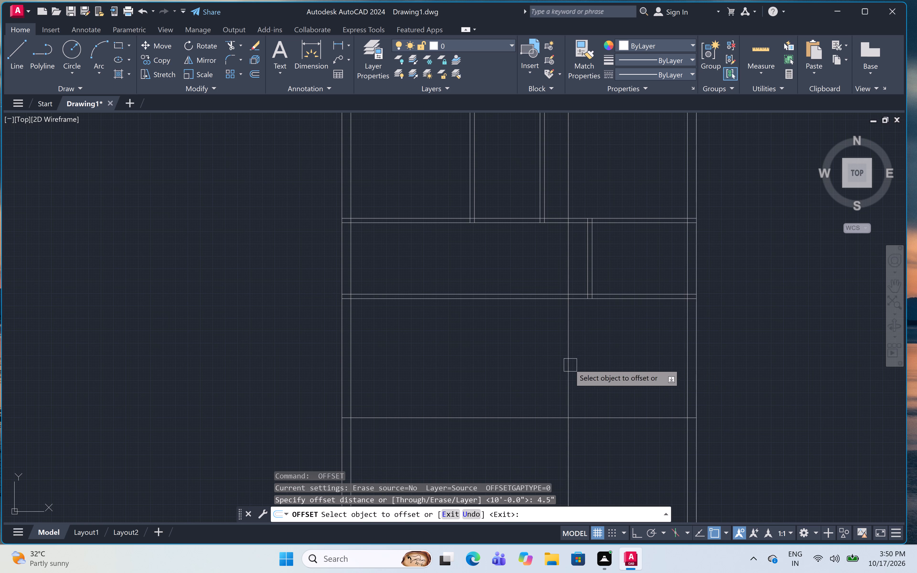
pyautogui.click(568, 363)
pyautogui.click(538, 363)
pyautogui.click(582, 421)
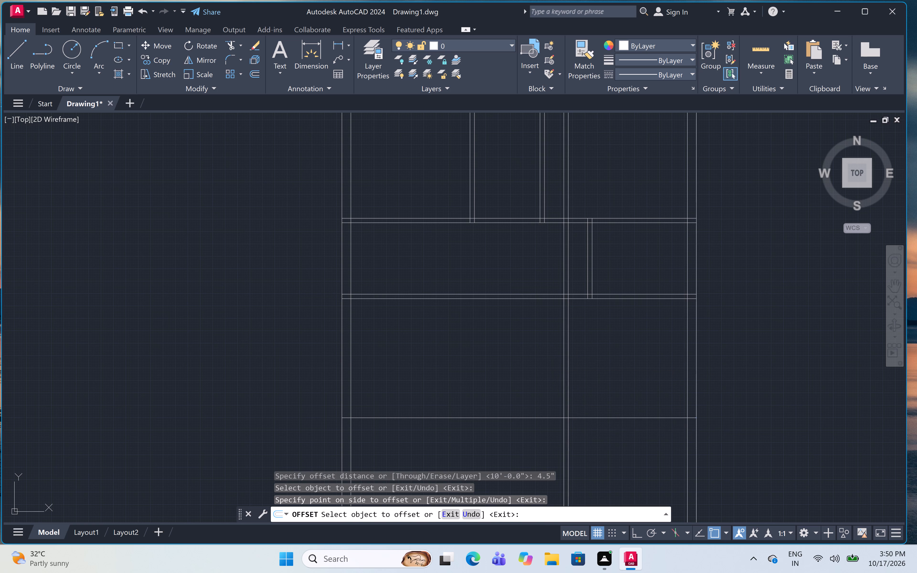
pyautogui.moveTo(581, 436); pyautogui.dragTo(581, 440)
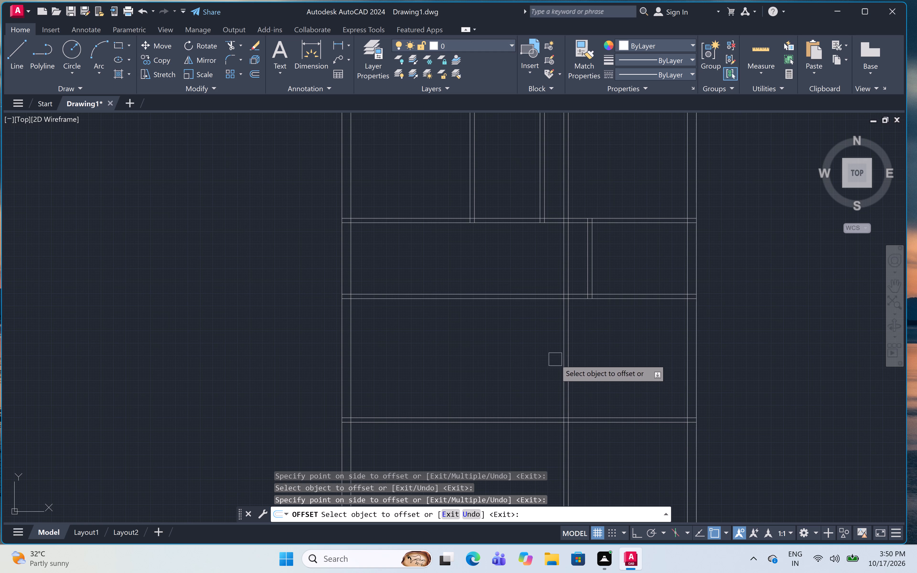
pyautogui.press('Escape')
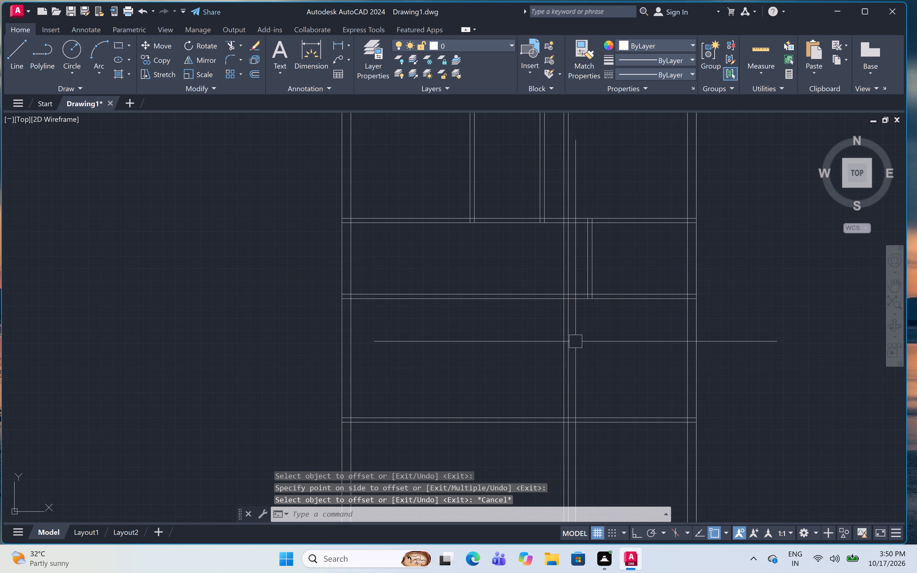
# Trim the second horizontal partition left of the 10' room, including stubs in the left outer wall, and the vertical lines above that room.
pyautogui.press('t')
pyautogui.write('r')
pyautogui.press('space')
pyautogui.scroll(1, 573, 274)
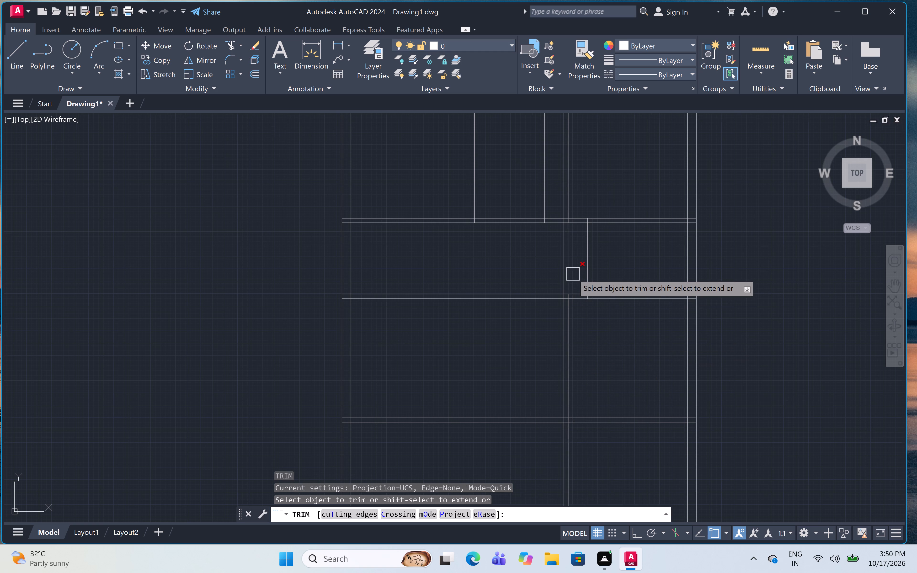
pyautogui.click(573, 274)
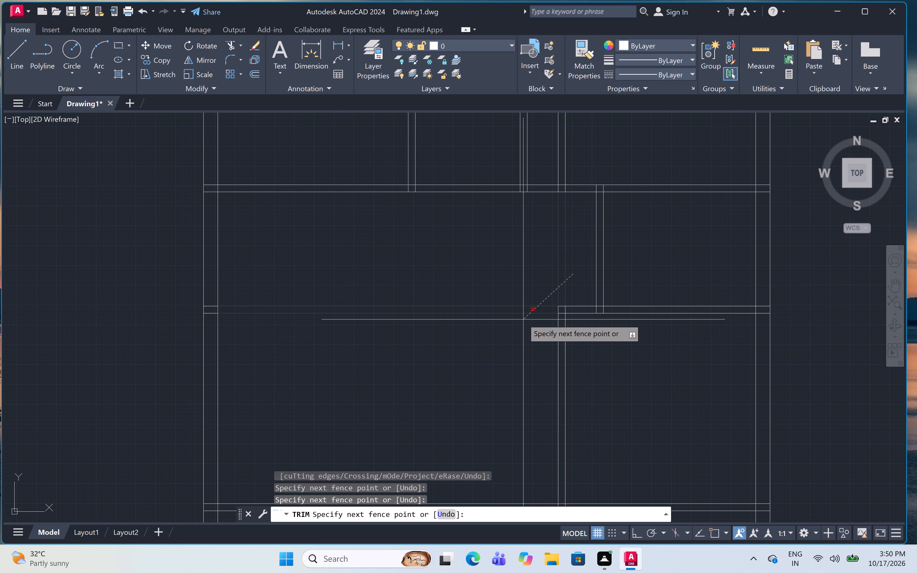
pyautogui.click(522, 319)
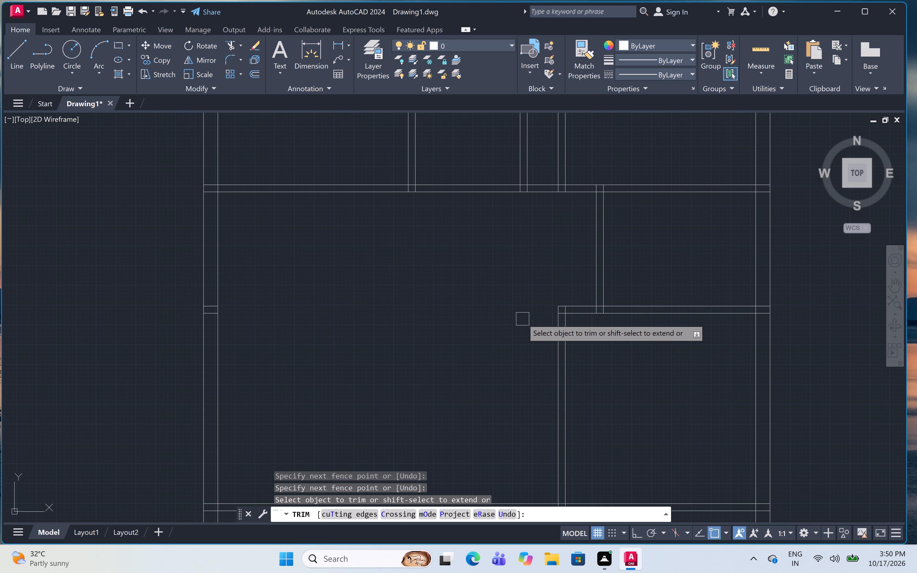
pyautogui.scroll(4, 203, 309)
pyautogui.click(220, 276)
pyautogui.moveTo(222, 425); pyautogui.dragTo(220, 423)
# Trim the 10' room's leftover vertical partition lines above and inside the upper horizontal partition.
pyautogui.scroll(-4, 218, 377)
pyautogui.click(560, 221)
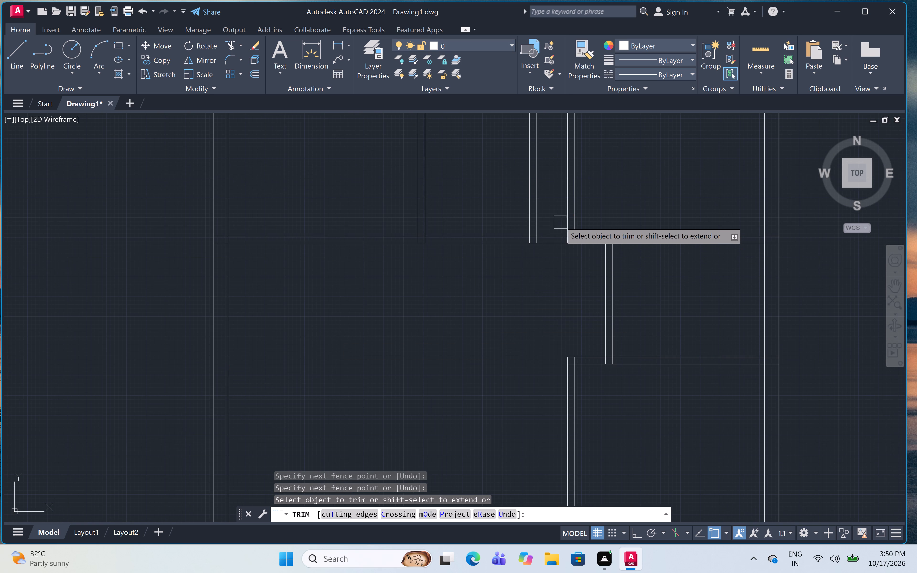
pyautogui.click(585, 216)
pyautogui.scroll(5, 567, 238)
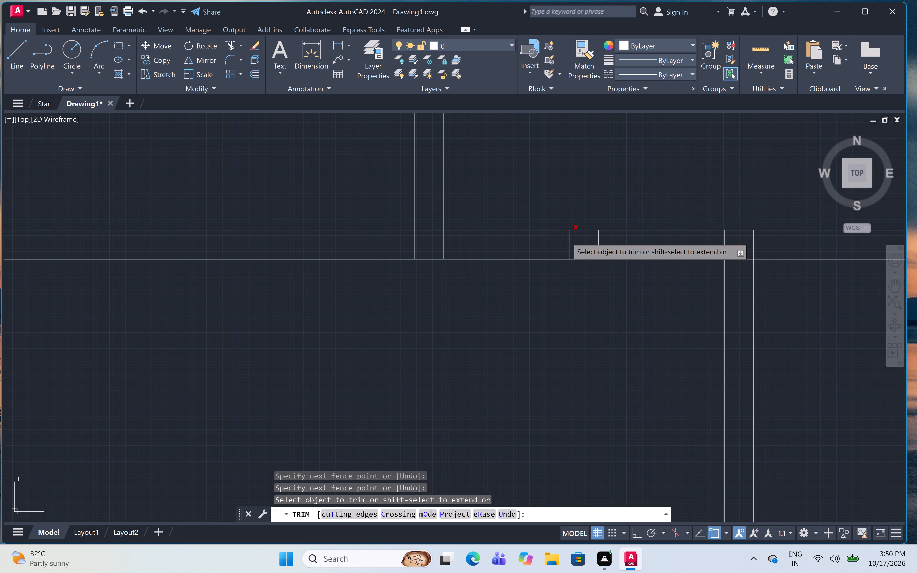
pyautogui.click(561, 240)
pyautogui.click(607, 242)
# Trim the 10' room's vertical lines below its bottom partition and that partition's lines left of the room, including the left-wall stubs.
pyautogui.scroll(-5, 577, 215)
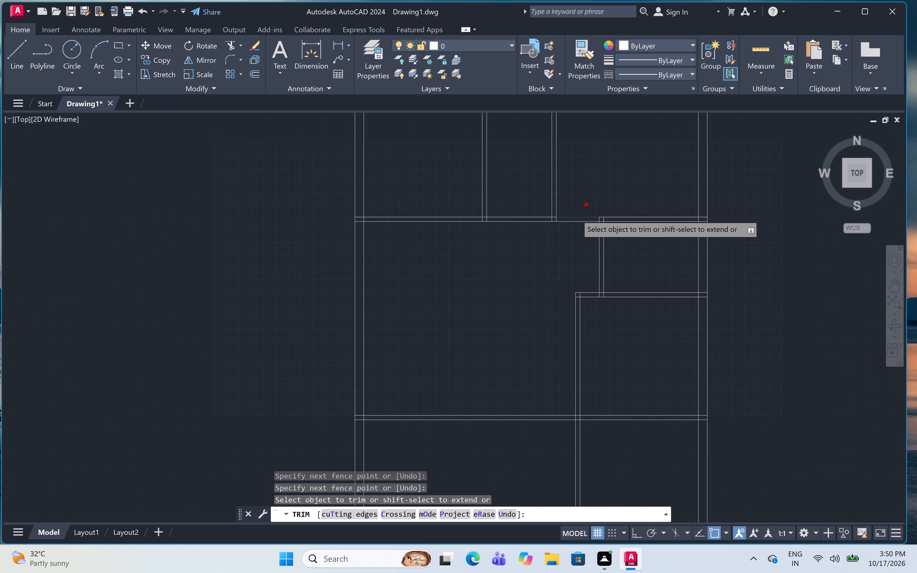
pyautogui.click(616, 445)
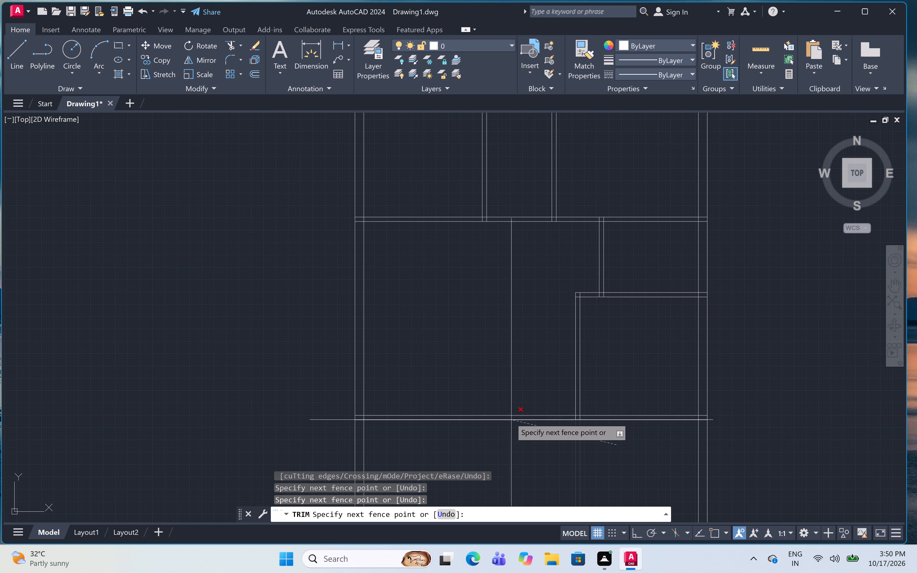
pyautogui.click(501, 398)
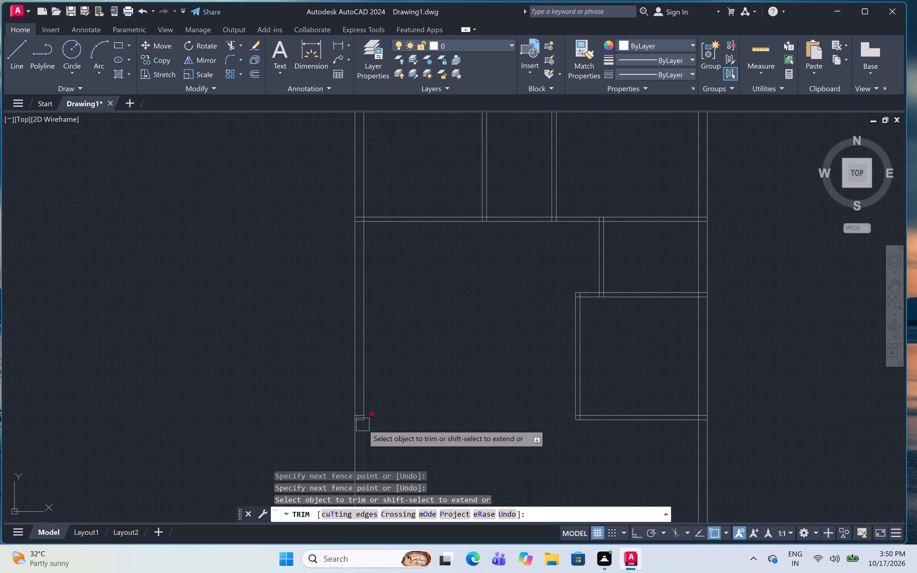
pyautogui.scroll(5, 356, 421)
pyautogui.moveTo(368, 373); pyautogui.dragTo(371, 377)
pyautogui.moveTo(383, 451); pyautogui.dragTo(383, 446)
pyautogui.scroll(-5, 374, 357)
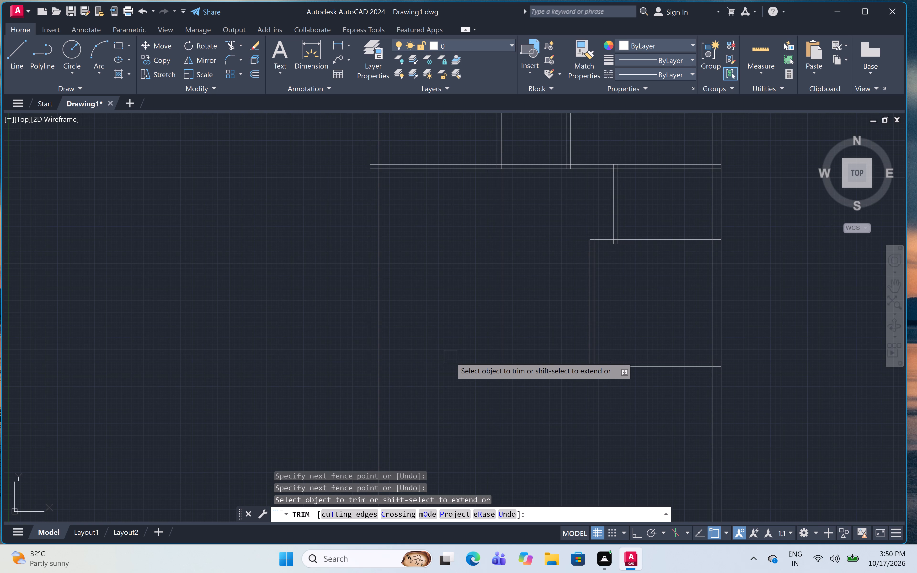
pyautogui.press('Escape')
# Offset the bottom line of the 10' room's lower partition 11' downward.
pyautogui.write('of')
pyautogui.press('space')
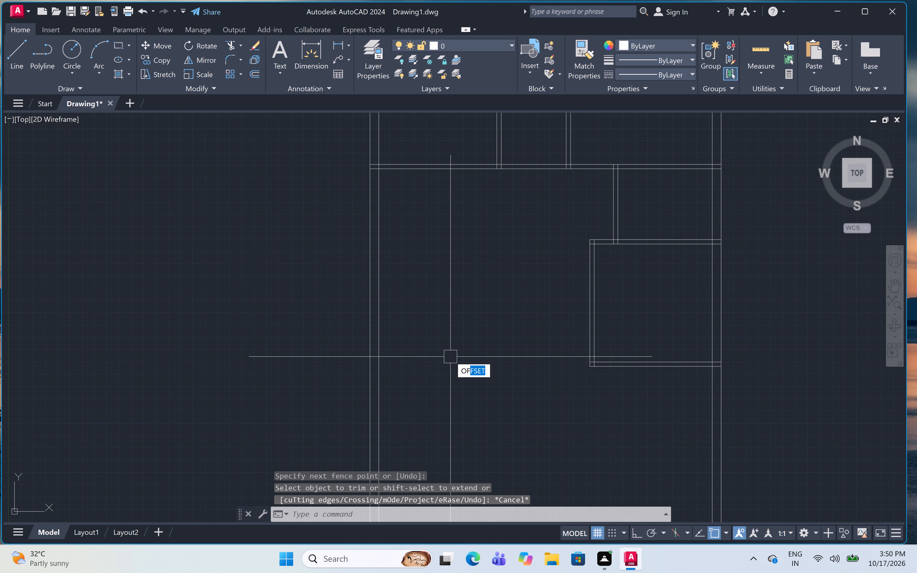
pyautogui.press('space')
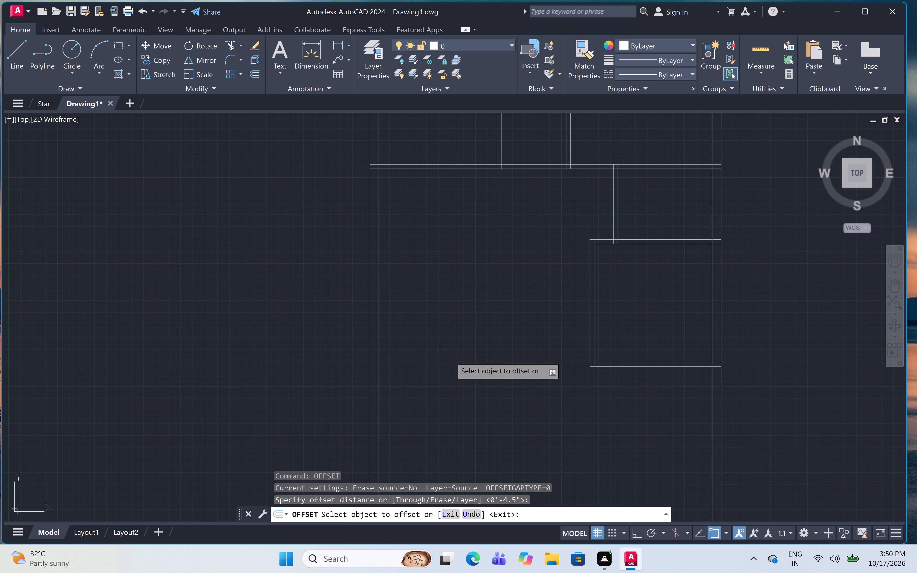
pyautogui.press('space')
pyautogui.press('space')
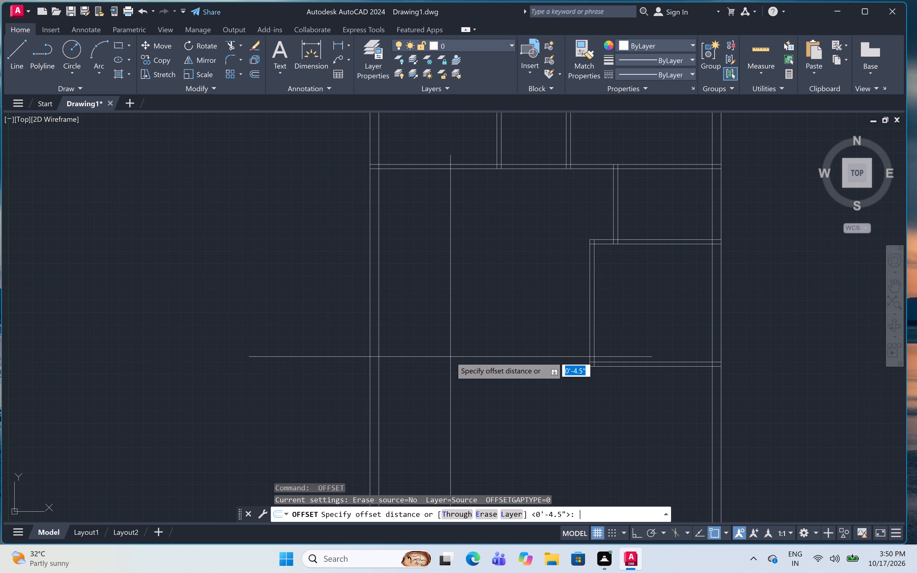
pyautogui.write("11'")
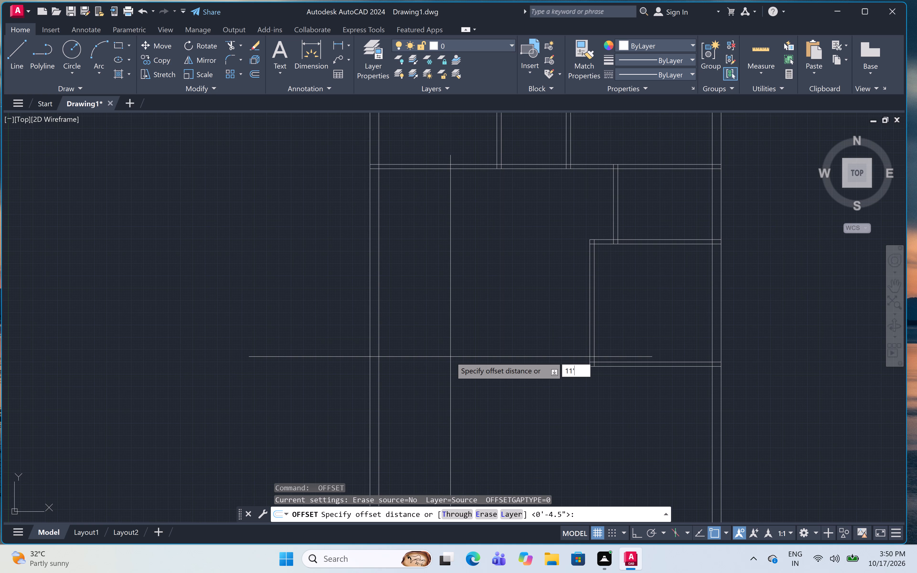
pyautogui.press('space')
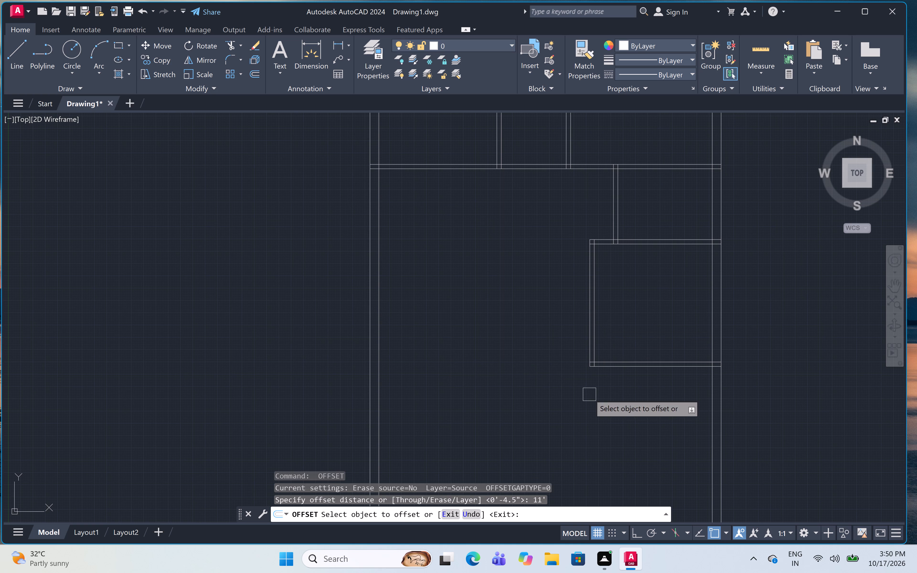
pyautogui.click(622, 372)
pyautogui.click(613, 404)
pyautogui.scroll(-2, 613, 285)
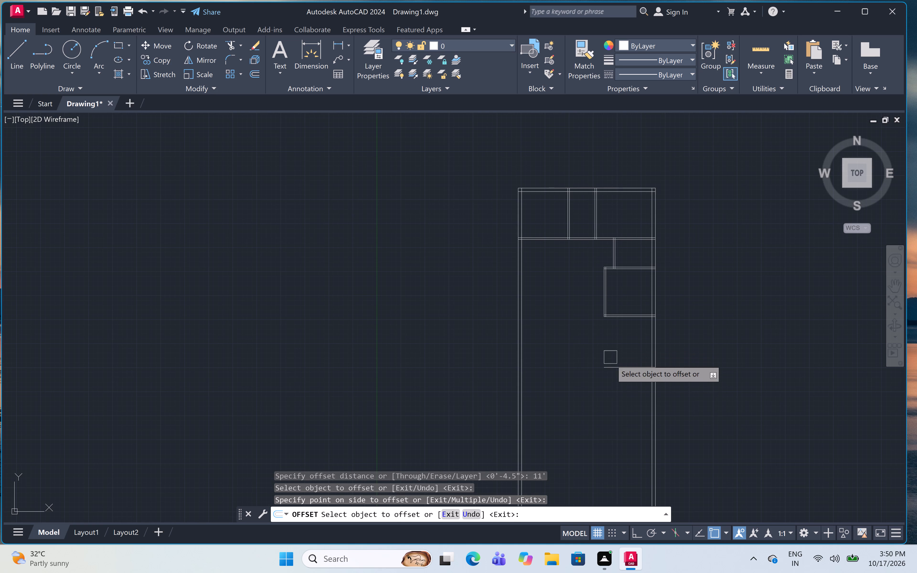
pyautogui.scroll(3, 620, 379)
pyautogui.press('space')
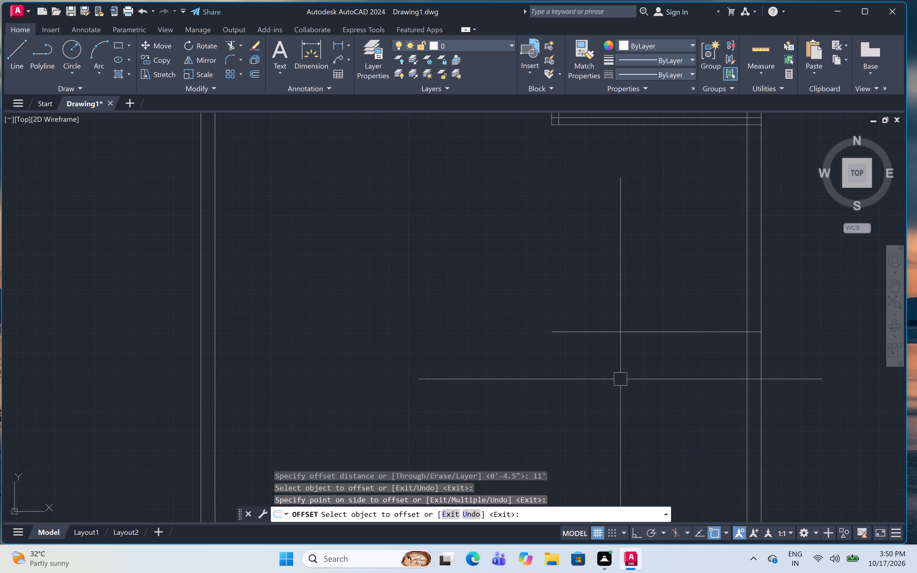
# Offset the new horizontal line 9" downward to form the bottom outer wall.
pyautogui.press('space')
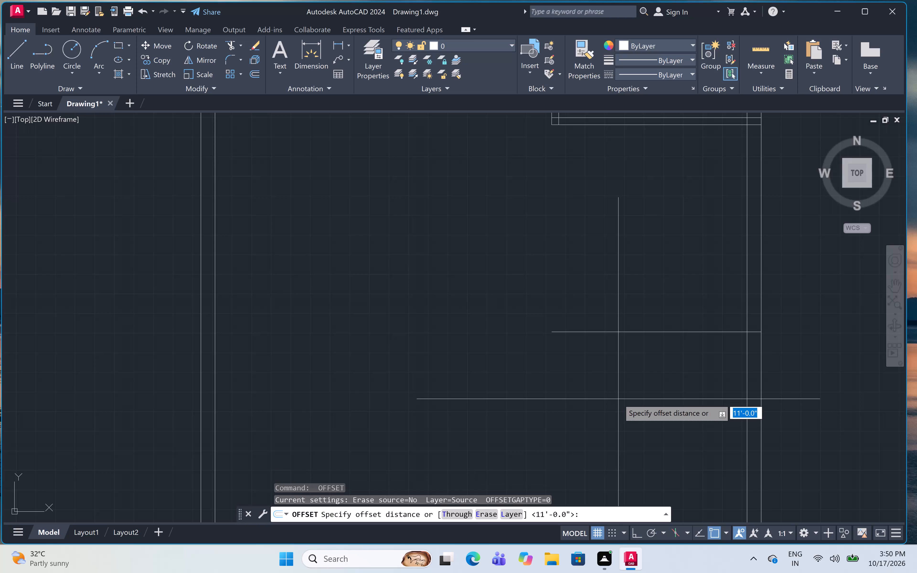
pyautogui.write('9"')
pyautogui.press('space')
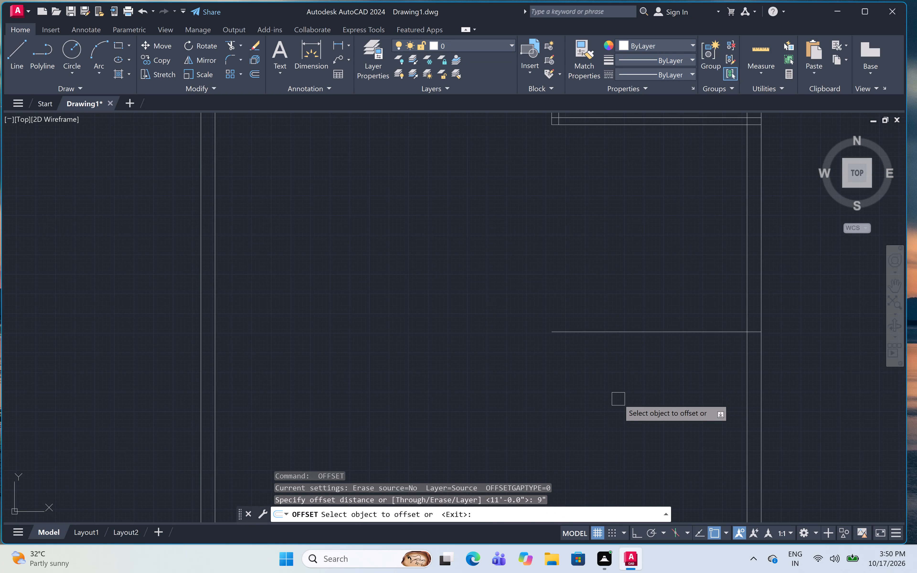
pyautogui.click(651, 334)
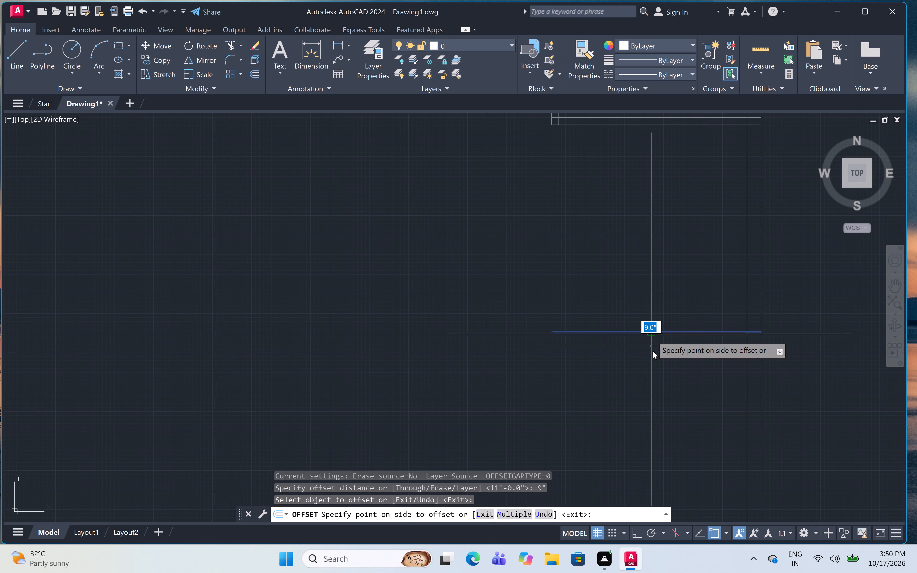
pyautogui.moveTo(663, 425); pyautogui.dragTo(667, 438)
pyautogui.press('Escape')
# Extend both bottom-wall lines leftward to the outer face of the left outer wall.
pyautogui.write('ex')
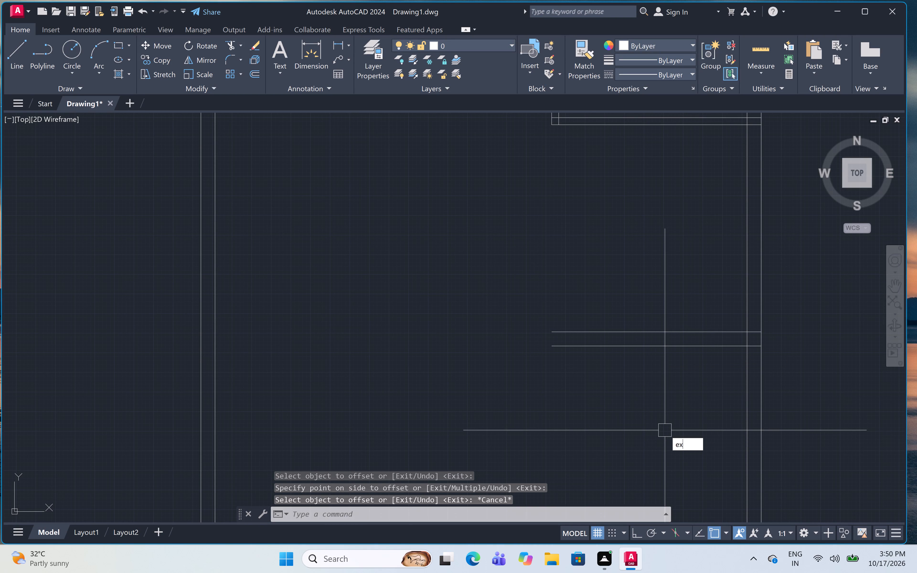
pyautogui.press('space')
pyautogui.click(700, 293)
pyautogui.click(644, 412)
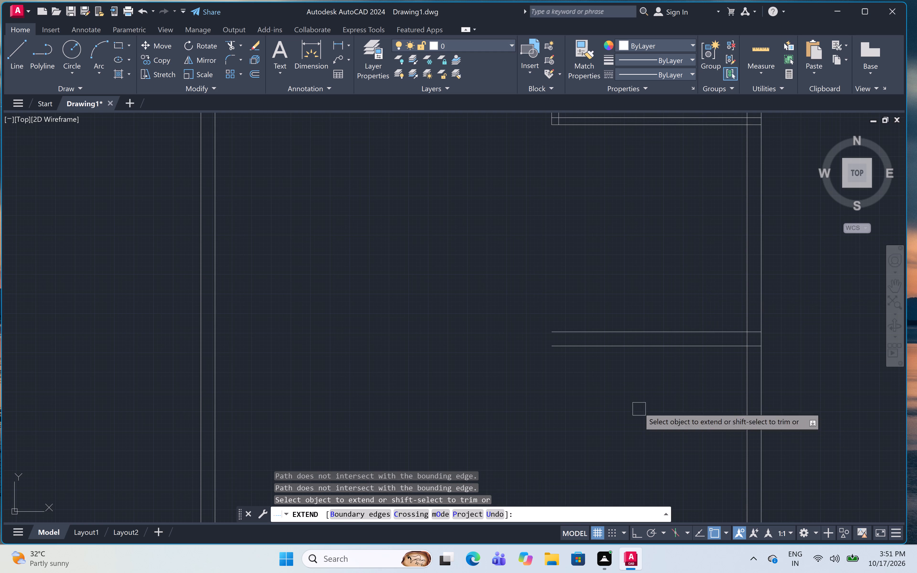
pyautogui.moveTo(614, 280); pyautogui.dragTo(612, 290)
pyautogui.moveTo(597, 252); pyautogui.dragTo(597, 255)
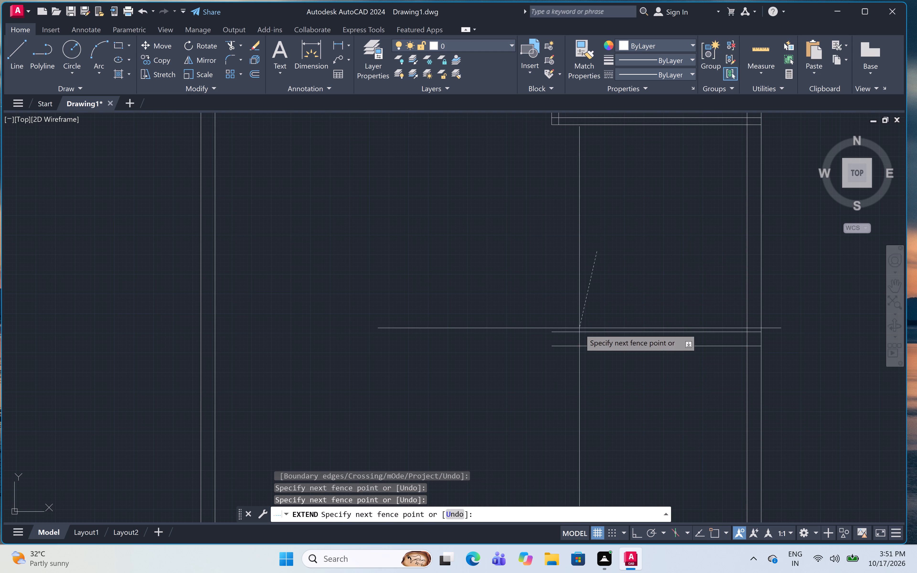
pyautogui.click(577, 364)
pyautogui.click(427, 276)
pyautogui.click(310, 391)
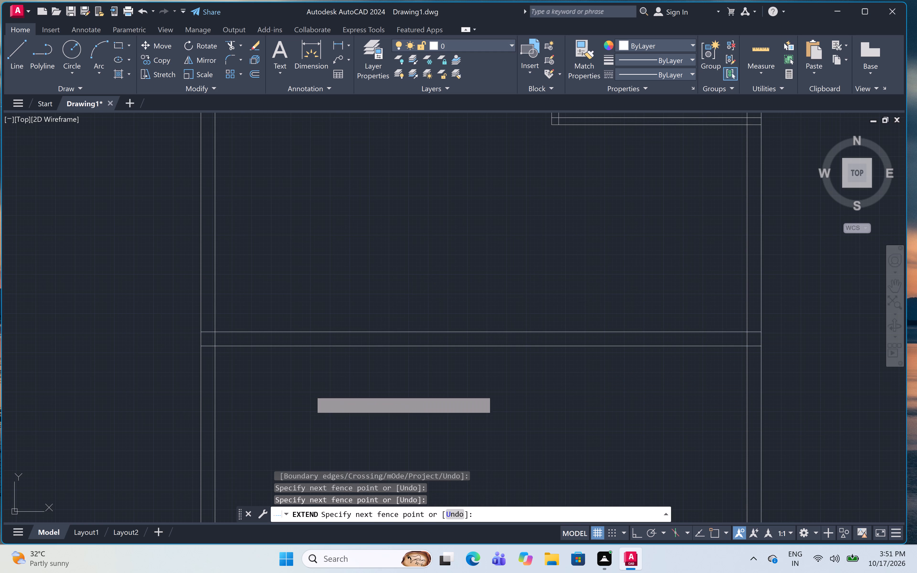
pyautogui.press('Escape')
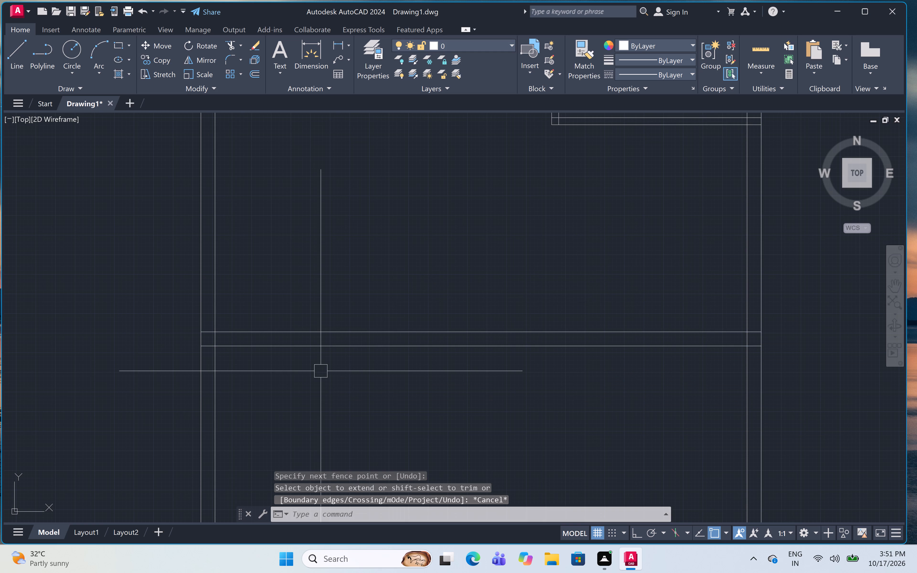
# Trim the left and right outer walls' vertical lines below the bottom outer wall.
pyautogui.press('t')
pyautogui.write('r')
pyautogui.press('space')
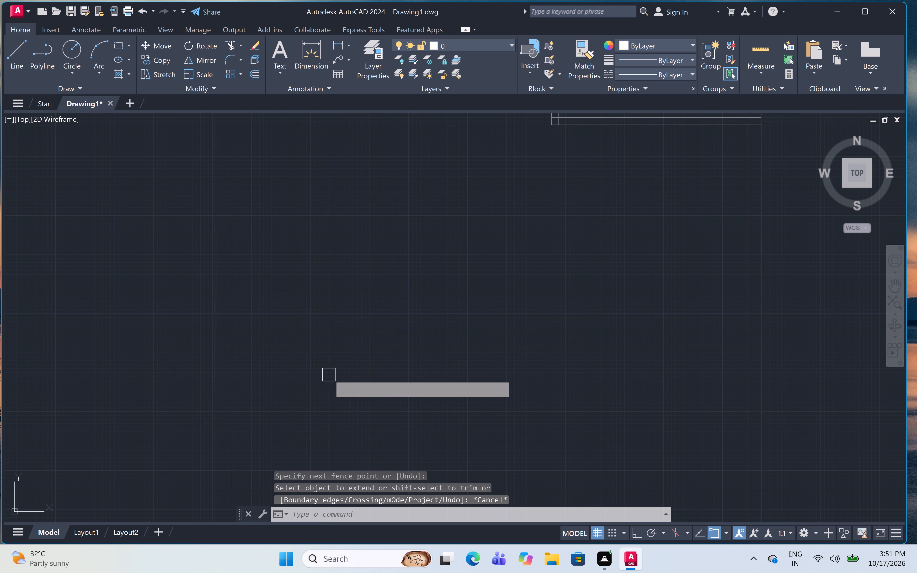
pyautogui.click(147, 398)
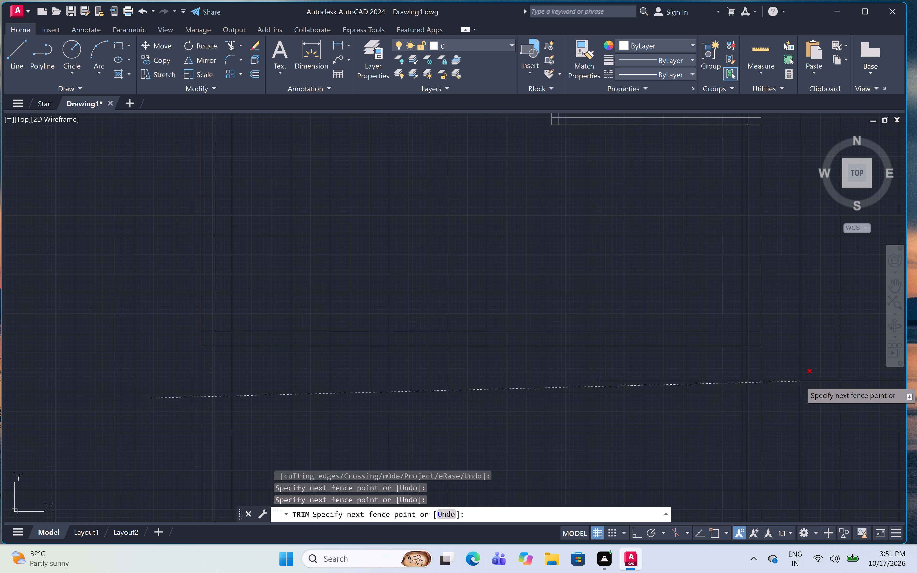
pyautogui.click(800, 381)
pyautogui.scroll(-1, 797, 376)
pyautogui.moveTo(796, 375); pyautogui.dragTo(649, 427, button='middle')
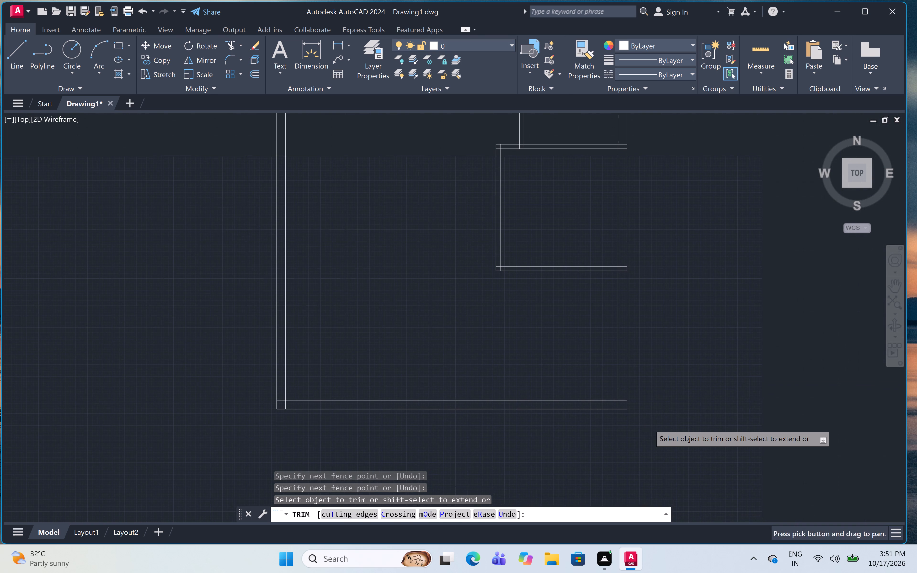
pyautogui.press('Escape')
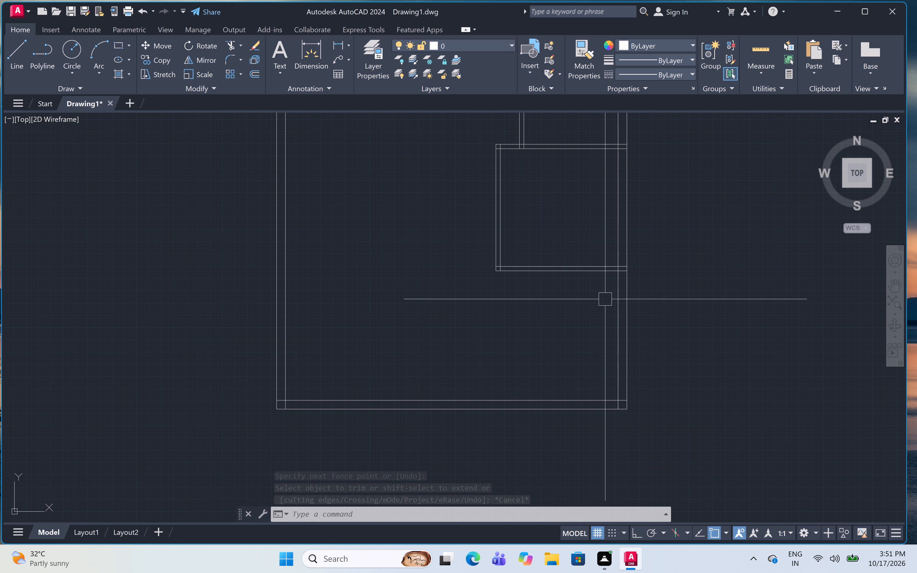
pyautogui.press('Escape')
# Offset the left outer wall's inner line 8' to the right.
pyautogui.write('off')
pyautogui.press('space')
pyautogui.write("8'")
pyautogui.press('space')
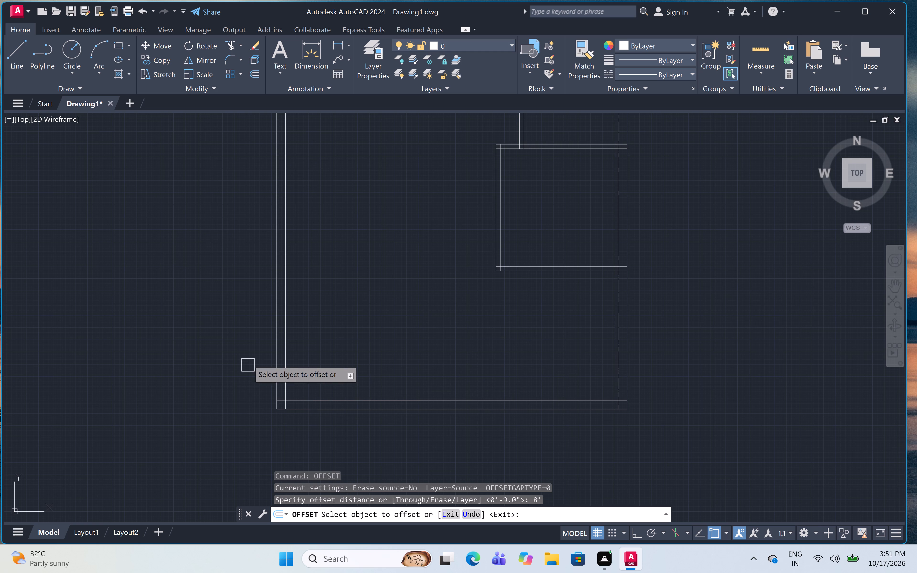
pyautogui.click(288, 345)
pyautogui.click(462, 345)
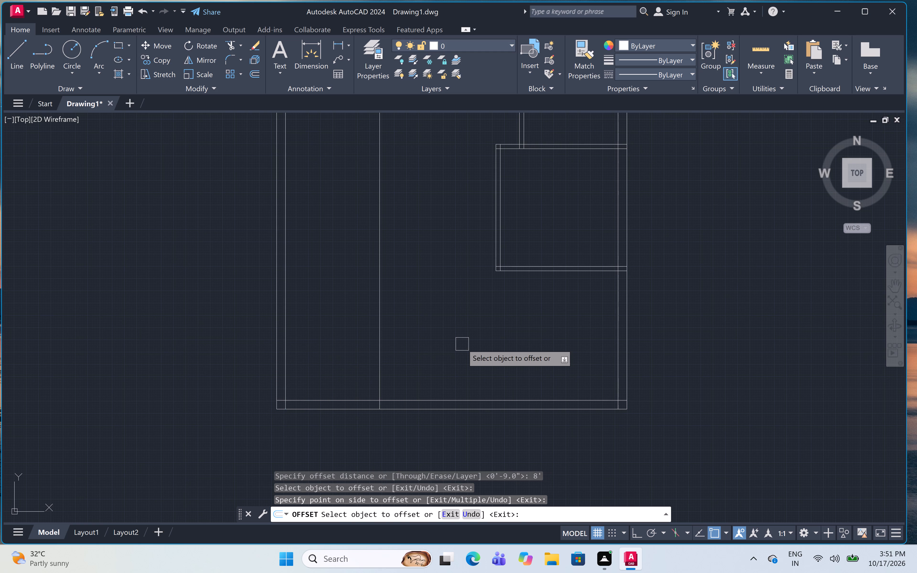
pyautogui.press('space')
# Offset the new vertical line 4.5" to the right to form a partition.
pyautogui.press('space')
pyautogui.write('4.5"')
pyautogui.press('space')
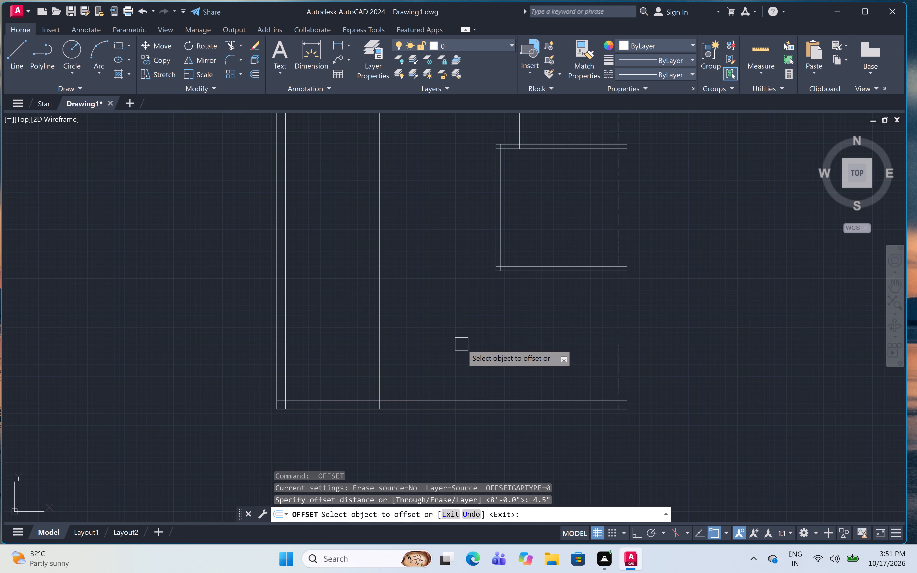
pyautogui.moveTo(381, 352); pyautogui.dragTo(387, 355)
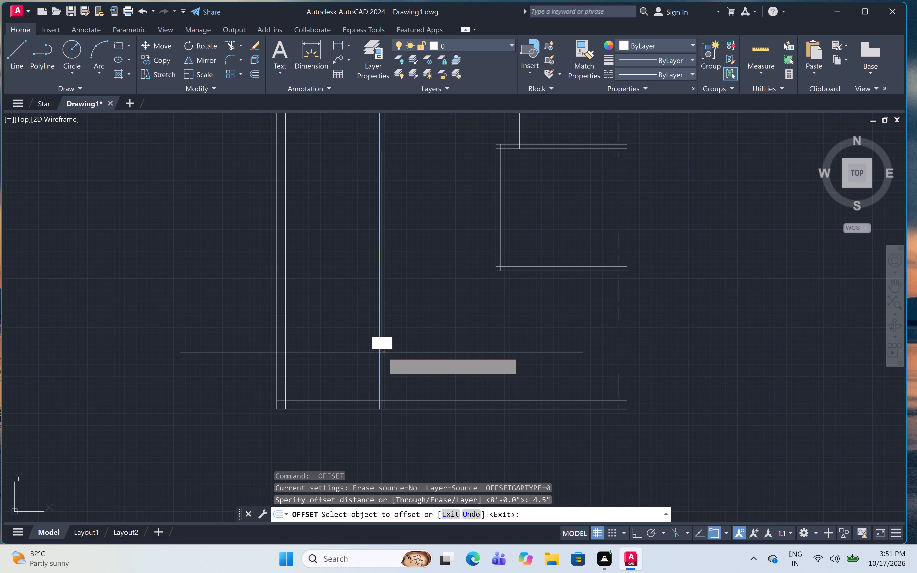
pyautogui.click(482, 384)
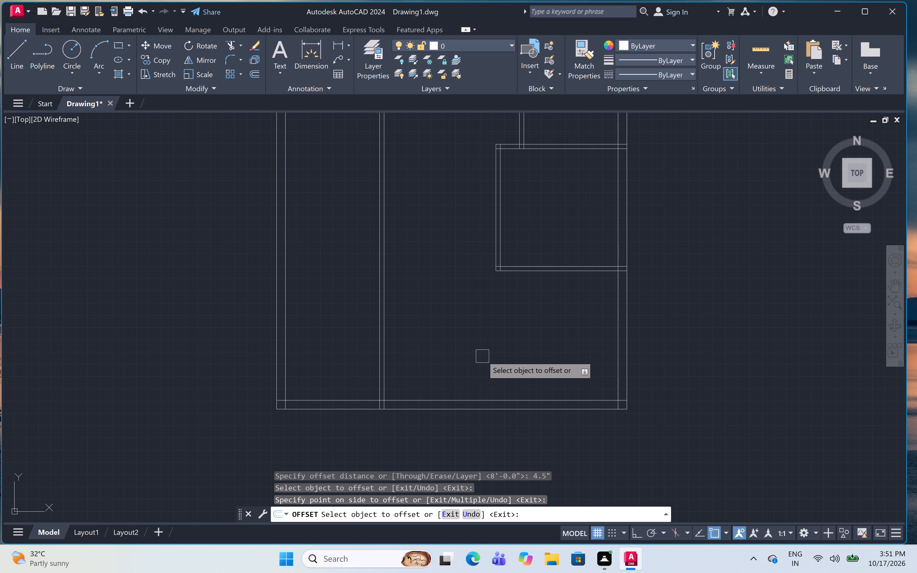
pyautogui.press('Escape')
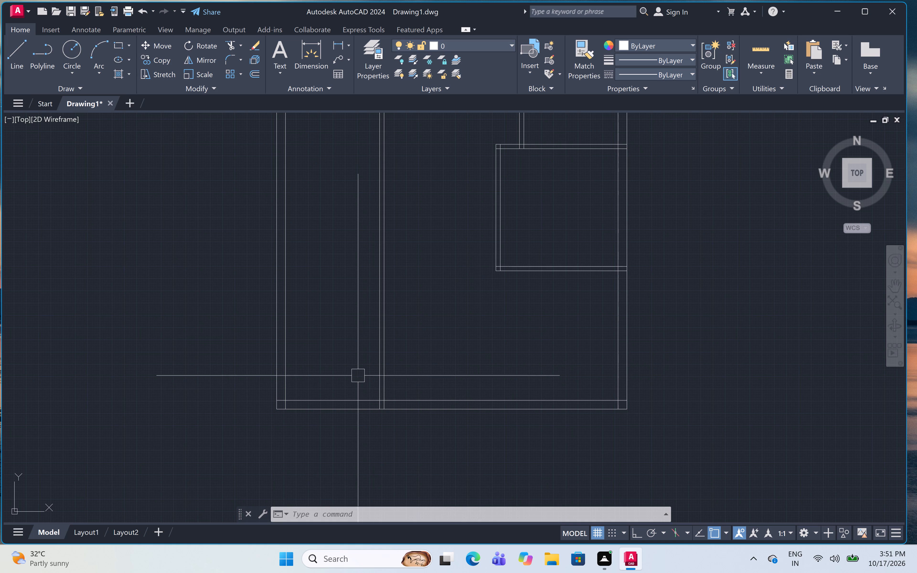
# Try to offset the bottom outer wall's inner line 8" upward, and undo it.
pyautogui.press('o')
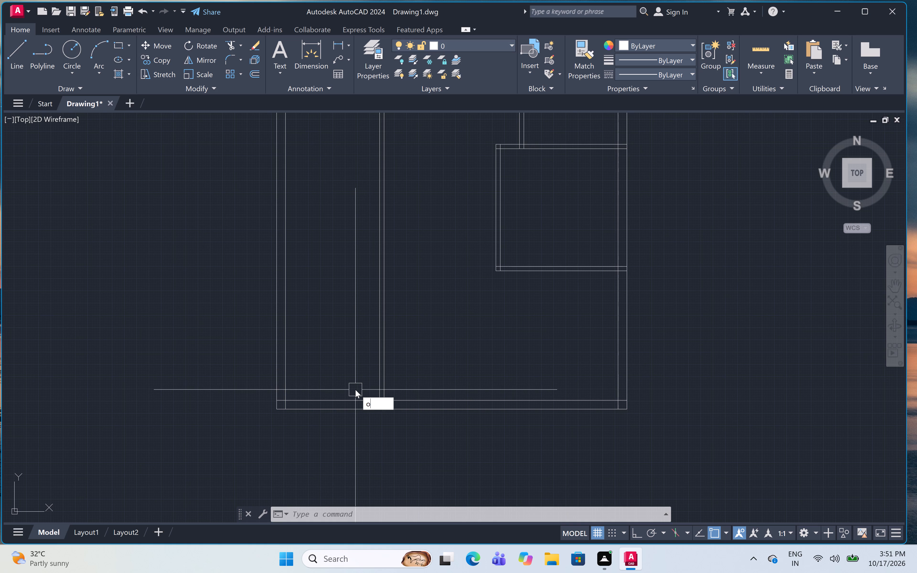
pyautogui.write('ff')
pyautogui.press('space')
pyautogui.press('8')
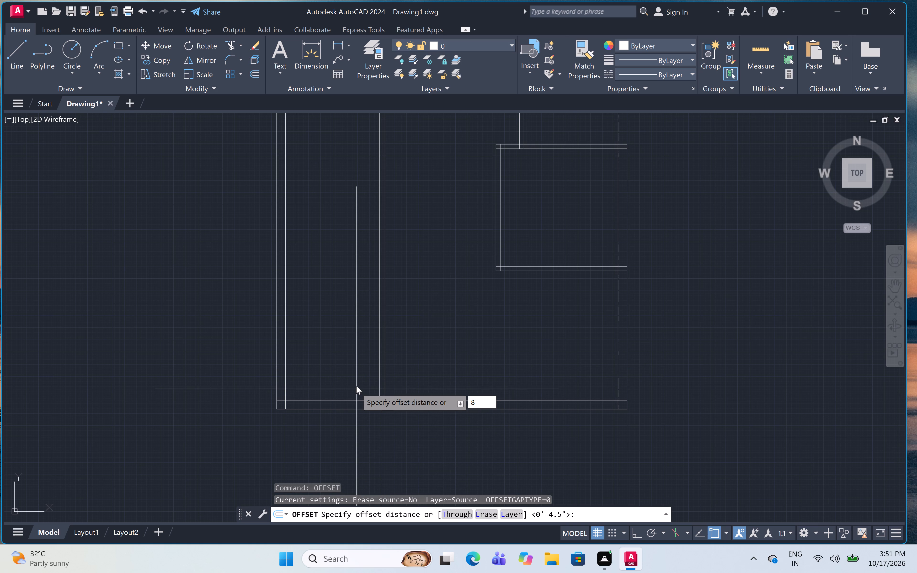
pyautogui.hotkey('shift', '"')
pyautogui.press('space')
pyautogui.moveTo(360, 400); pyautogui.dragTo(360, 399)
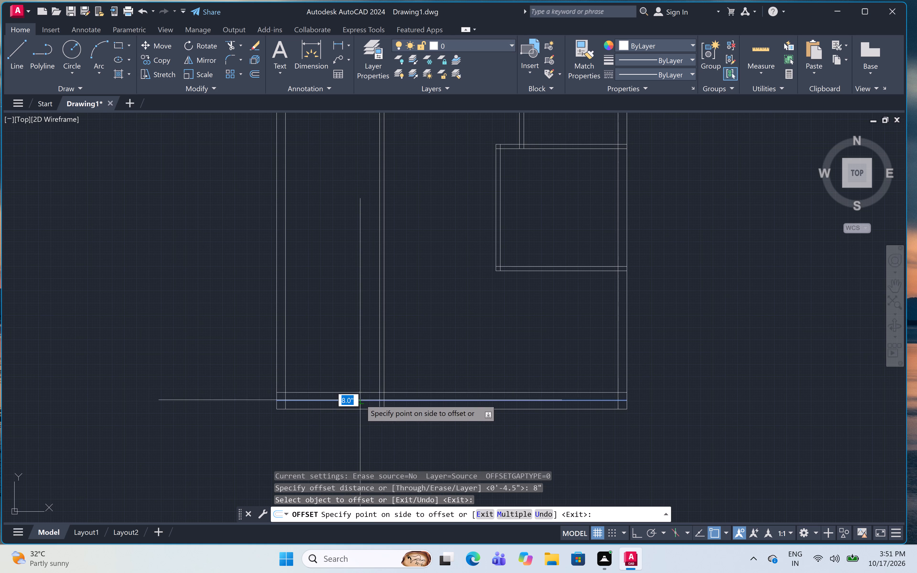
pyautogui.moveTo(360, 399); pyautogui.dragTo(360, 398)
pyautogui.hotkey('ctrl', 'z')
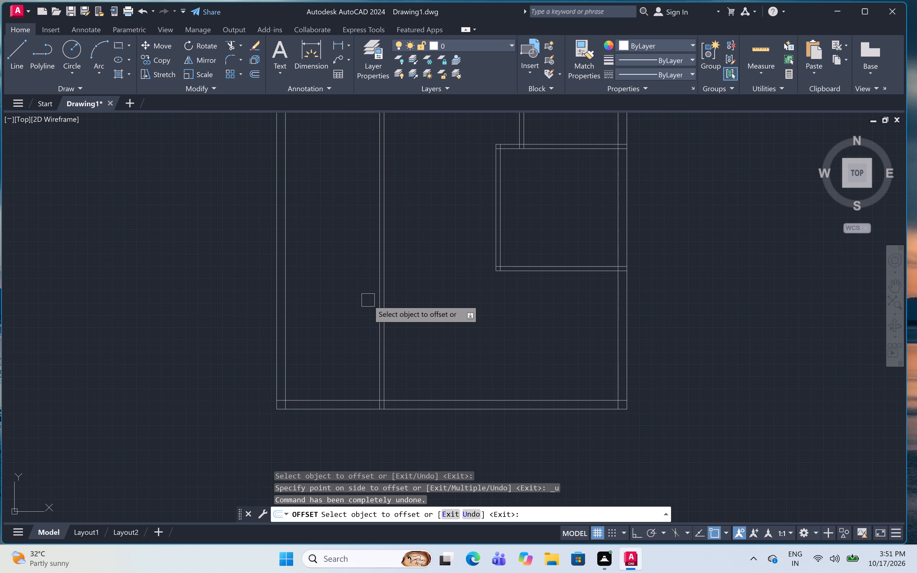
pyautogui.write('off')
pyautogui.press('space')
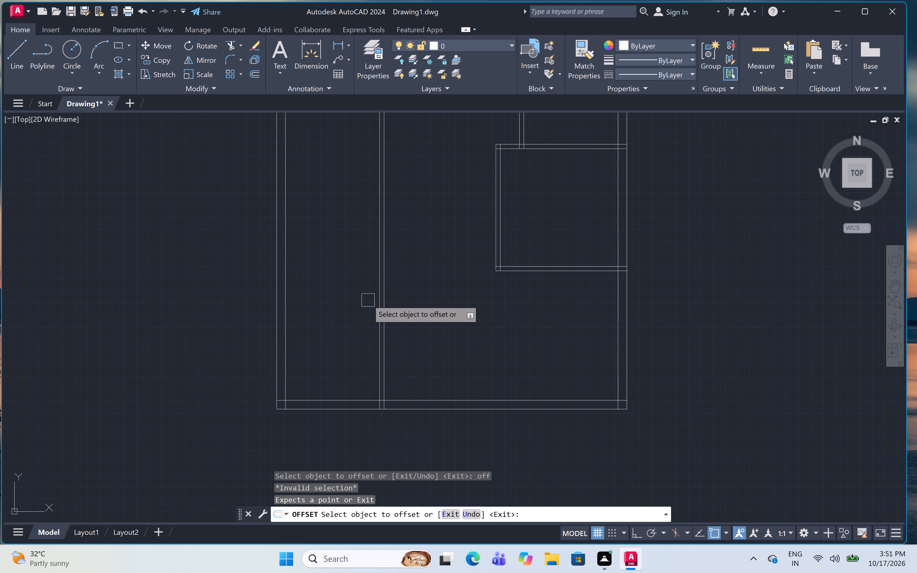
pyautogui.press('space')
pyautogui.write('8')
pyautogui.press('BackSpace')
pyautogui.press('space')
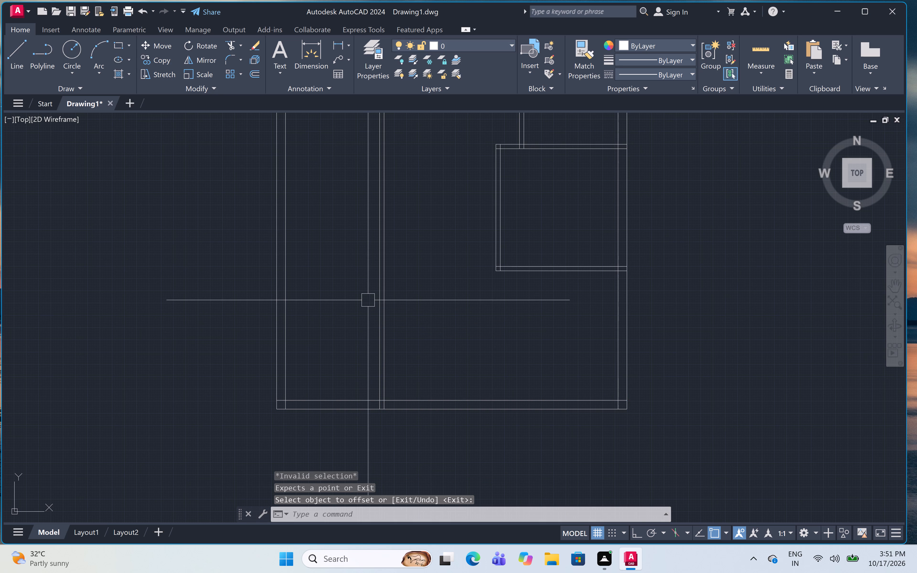
# Offset the bottom outer wall's inner line 8' upward.
pyautogui.press('space')
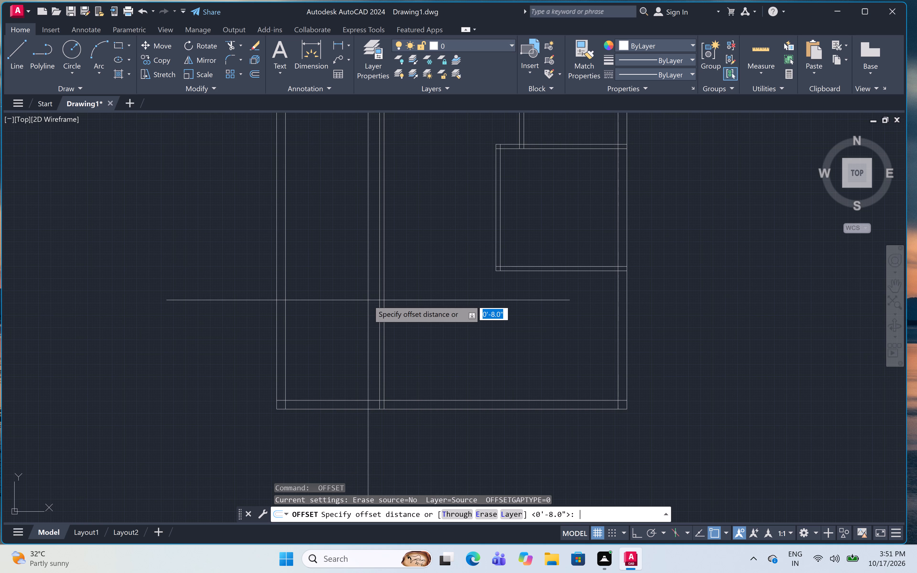
pyautogui.press('8')
pyautogui.write("'")
pyautogui.press('space')
pyautogui.click(361, 395)
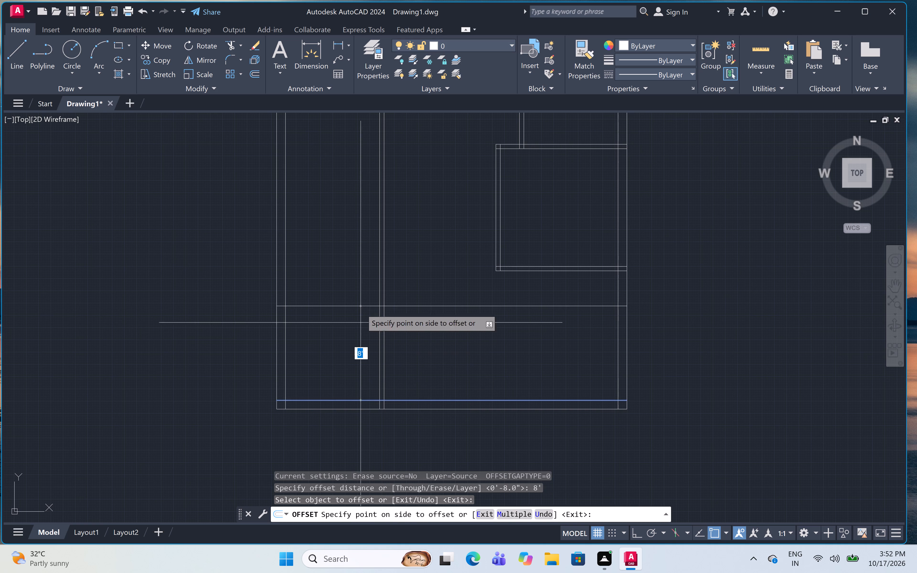
pyautogui.click(362, 292)
pyautogui.press('Escape')
# Trim the new vertical partition's two lines above the new horizontal line.
pyautogui.write('tr')
pyautogui.press('space')
pyautogui.click(363, 291)
pyautogui.click(401, 270)
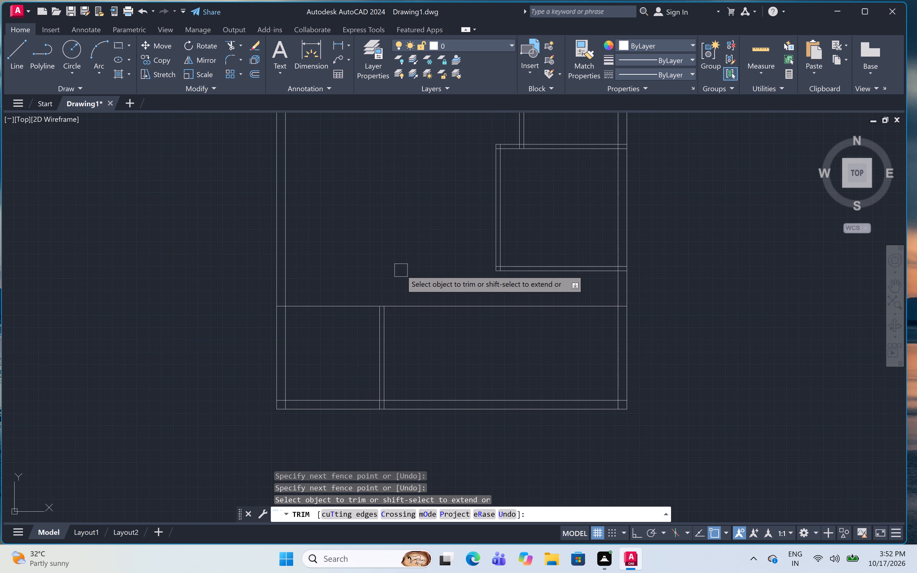
# Trim the new horizontal line on both sides, including inside the outer walls, leaving only the cap across the short partition's end.
pyautogui.click(351, 307)
pyautogui.click(416, 306)
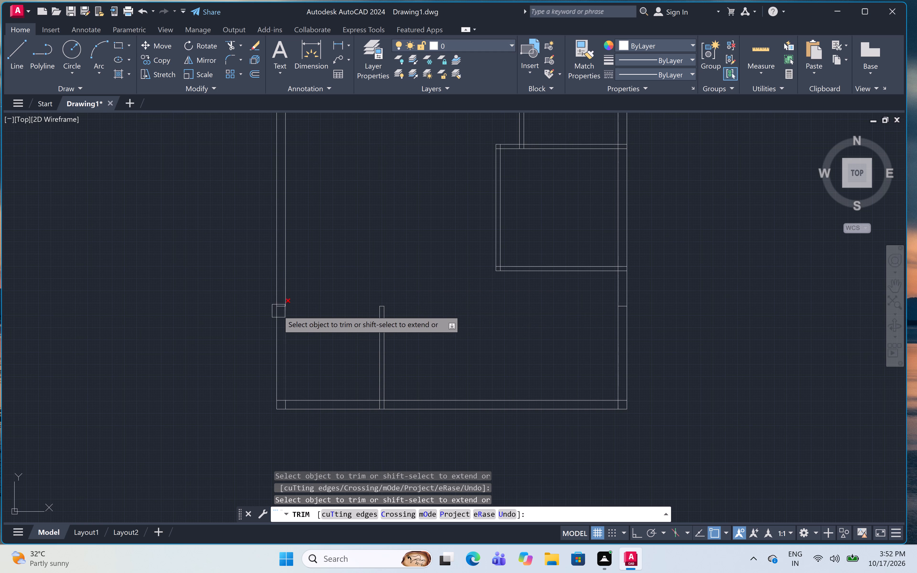
pyautogui.scroll(5, 279, 306)
pyautogui.click(293, 287)
pyautogui.click(294, 324)
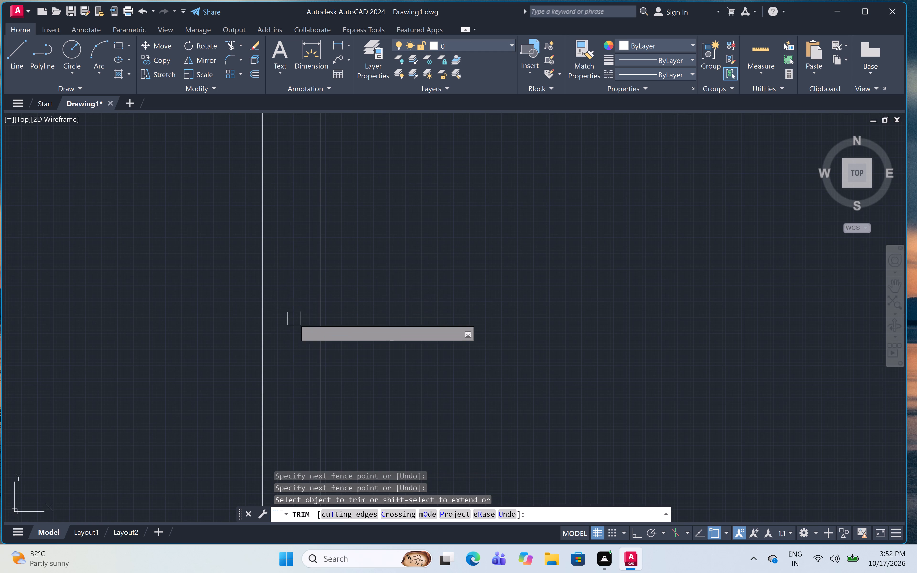
pyautogui.scroll(-8, 294, 318)
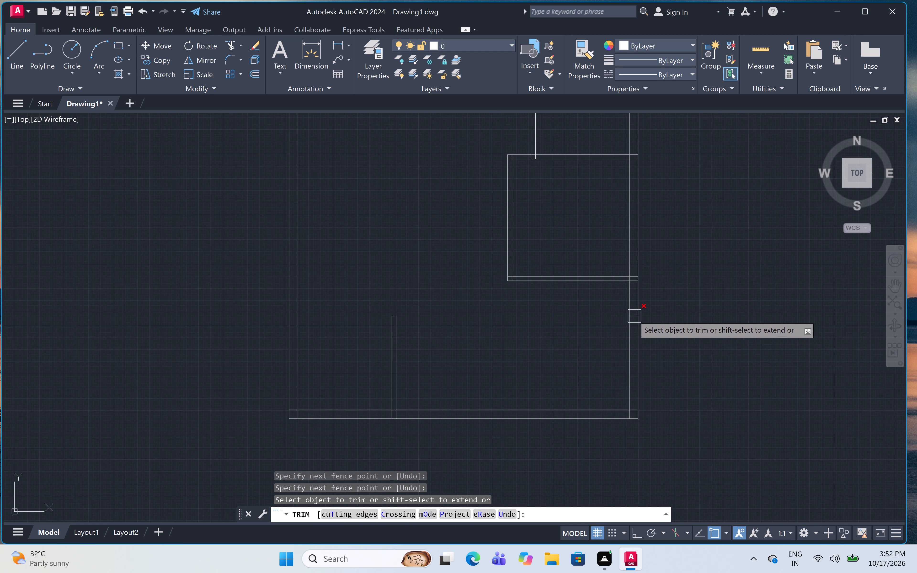
pyautogui.scroll(6, 634, 315)
pyautogui.click(640, 301)
pyautogui.click(642, 367)
pyautogui.scroll(-6, 638, 355)
pyautogui.scroll(-2, 702, 302)
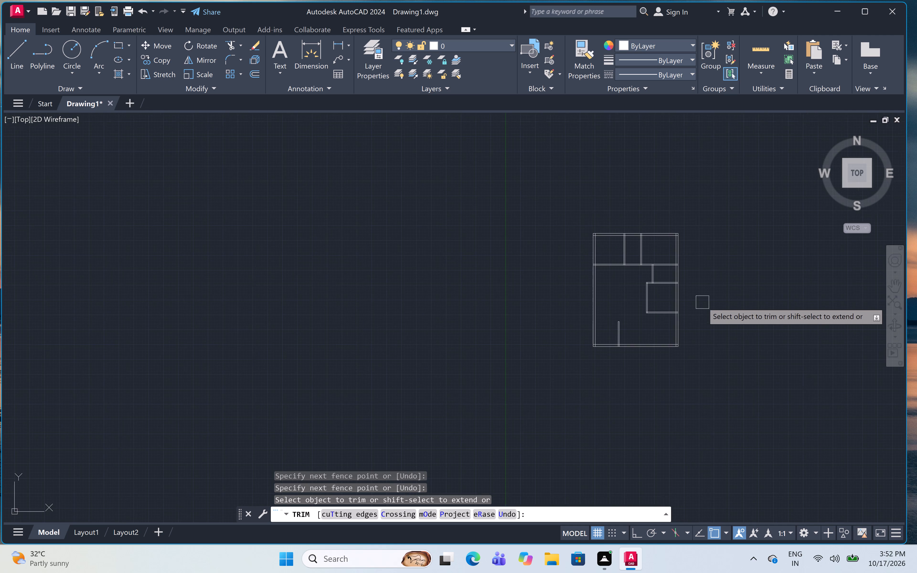
pyautogui.moveTo(702, 301); pyautogui.dragTo(685, 323, button='middle')
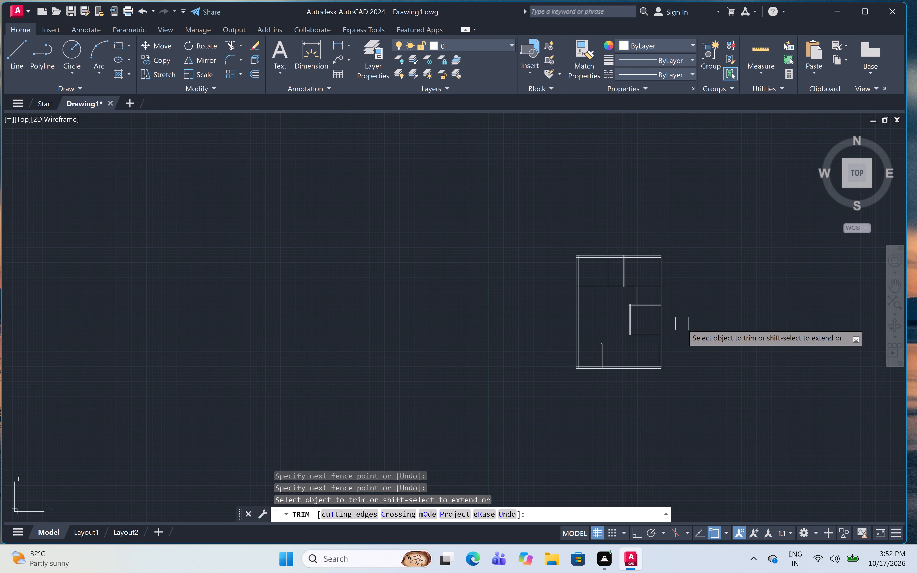
# Offset the left outer wall's inner line 6'6" to the right.
pyautogui.scroll(5, 592, 289)
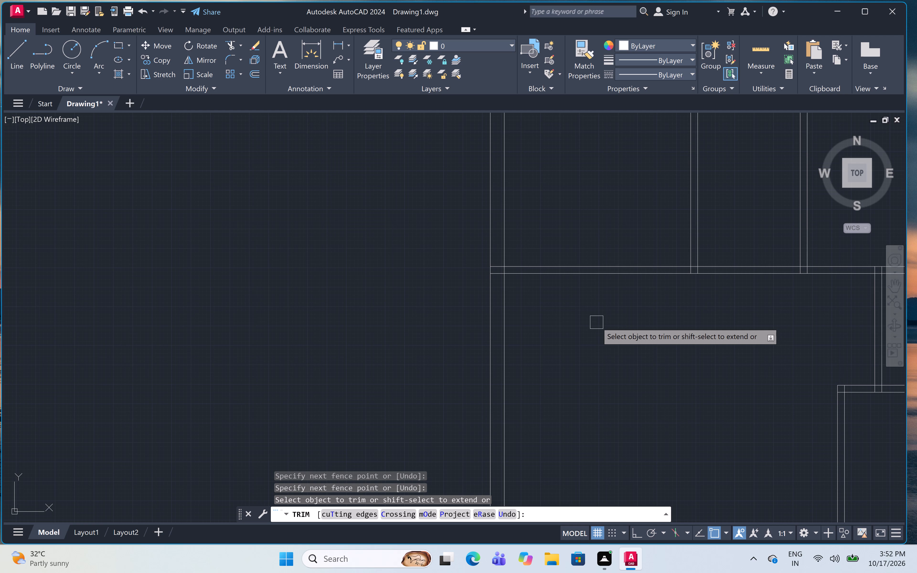
pyautogui.press('Escape')
pyautogui.write('off 6\'6"')
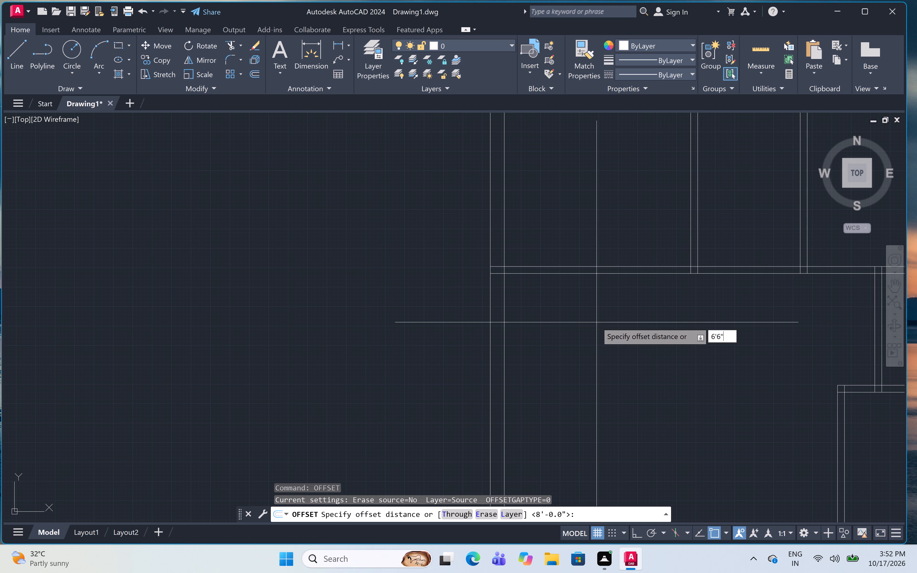
pyautogui.press('space')
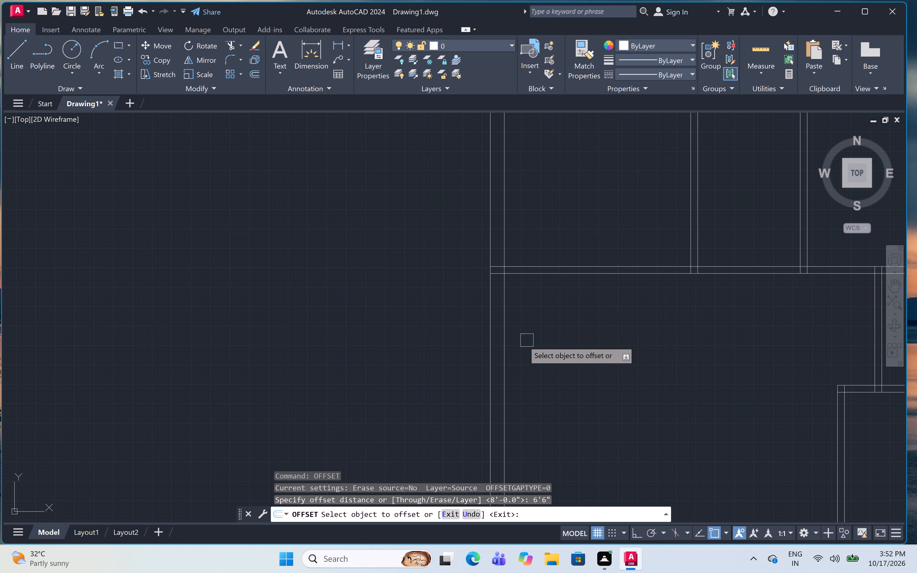
pyautogui.click(501, 342)
pyautogui.click(699, 350)
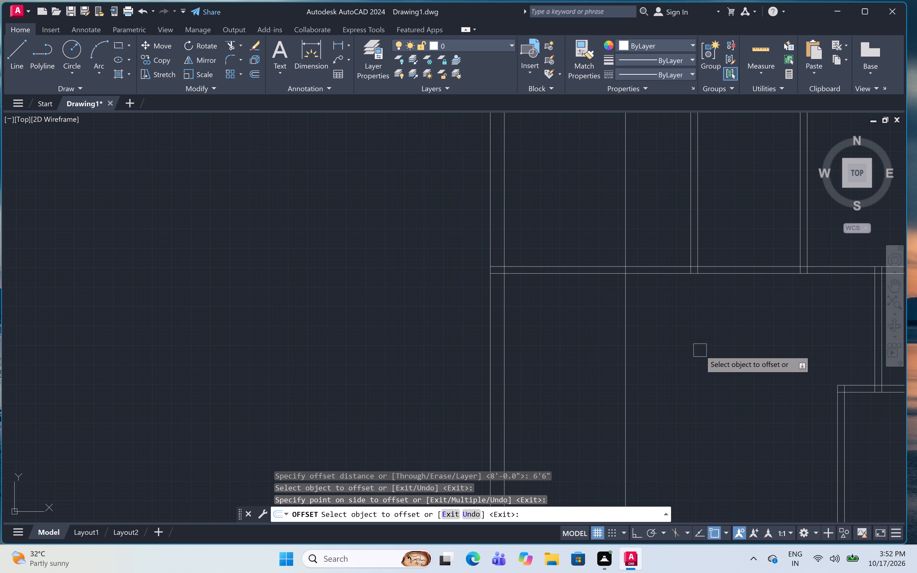
# Offset the new vertical line 4.5" to the right to form a partition.
pyautogui.press('space')
pyautogui.press('space')
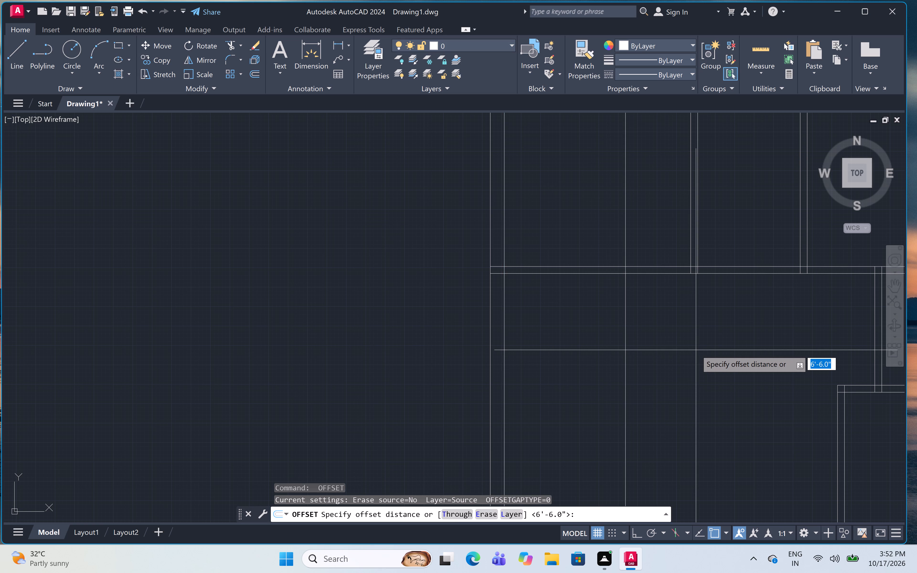
pyautogui.write('4.5')
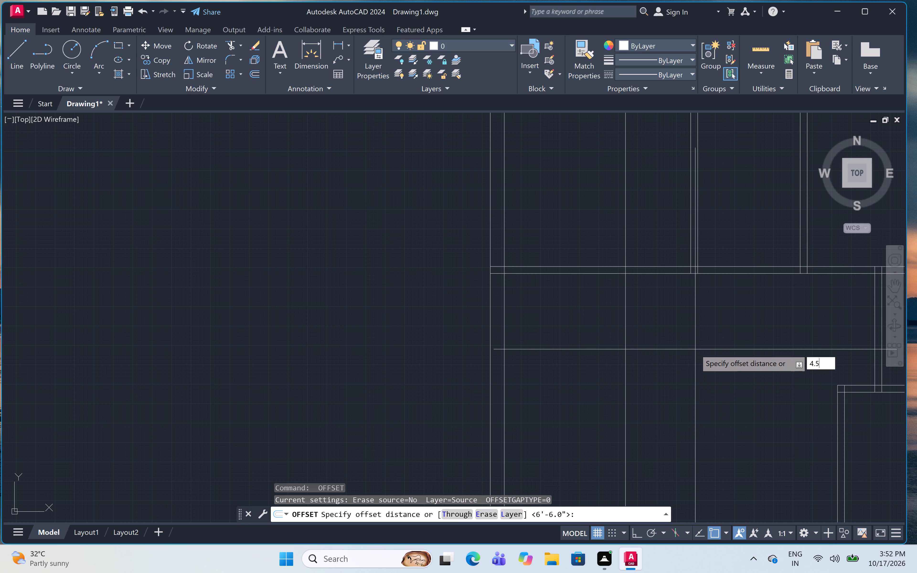
pyautogui.hotkey('shift', '"')
pyautogui.press('space')
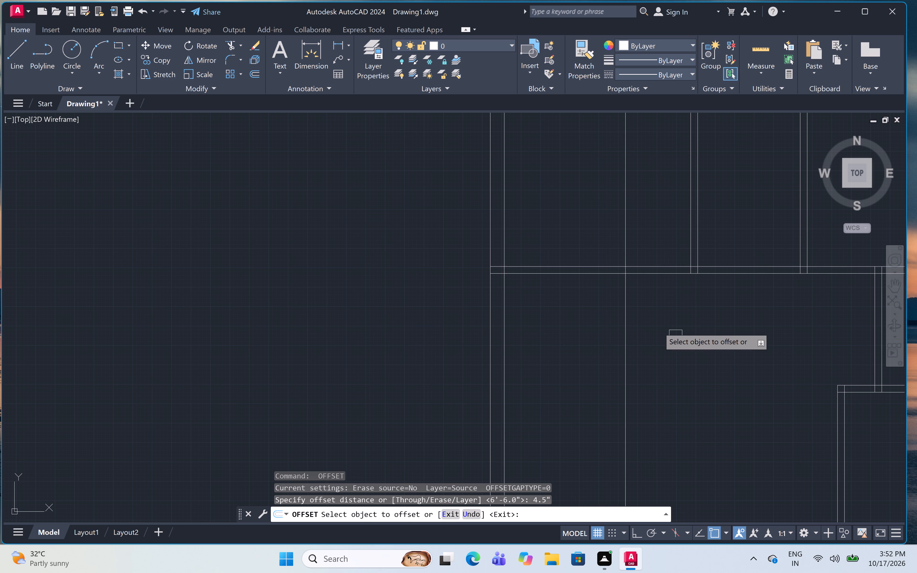
pyautogui.click(629, 311)
pyautogui.click(653, 317)
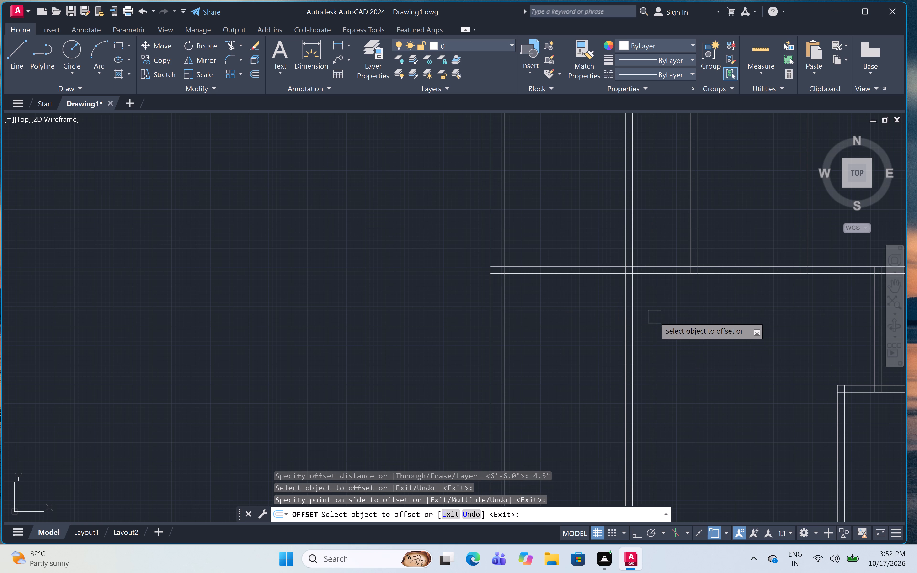
pyautogui.press('Escape')
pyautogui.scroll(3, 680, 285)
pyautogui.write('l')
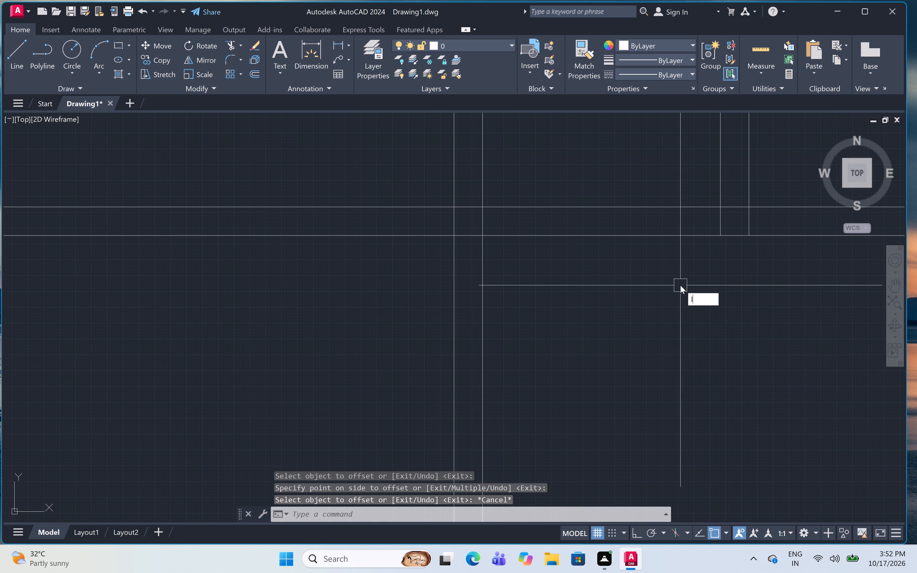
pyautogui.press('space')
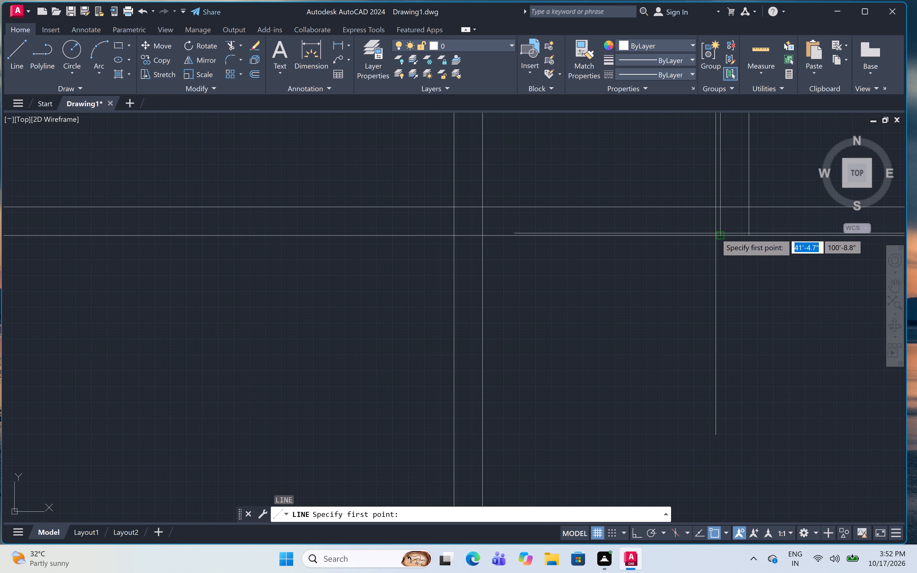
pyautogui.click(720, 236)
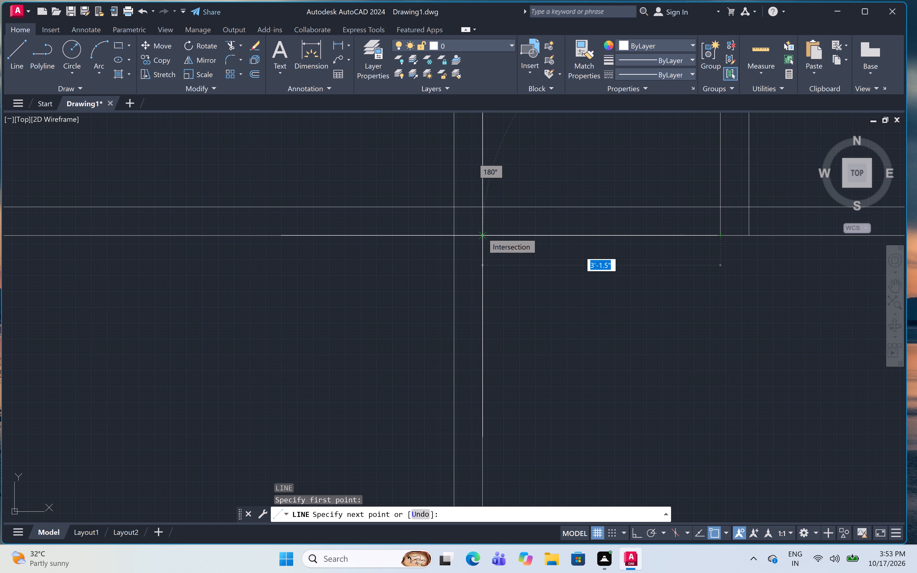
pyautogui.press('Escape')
# Trim the new partition's two vertical lines above the horizontal partition.
pyautogui.scroll(-3, 484, 231)
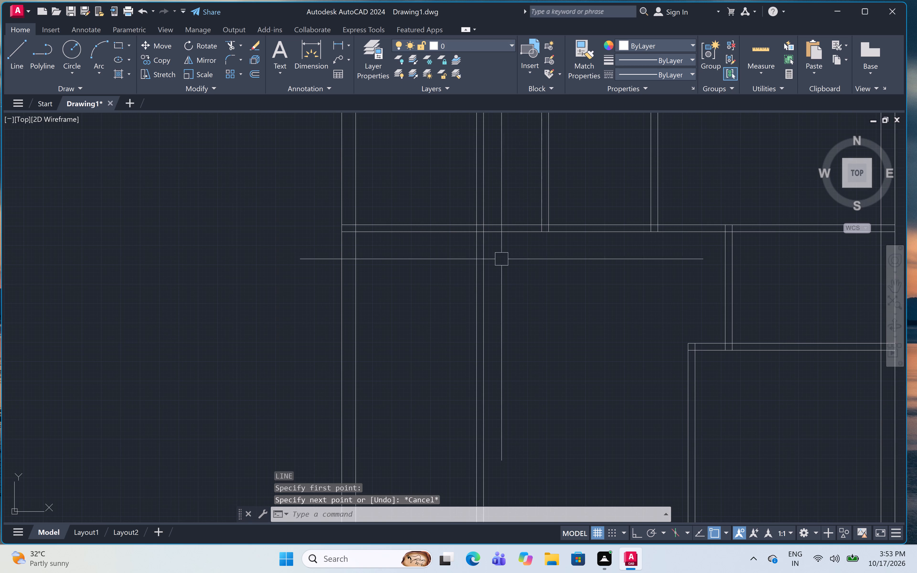
pyautogui.write('tr')
pyautogui.press('space')
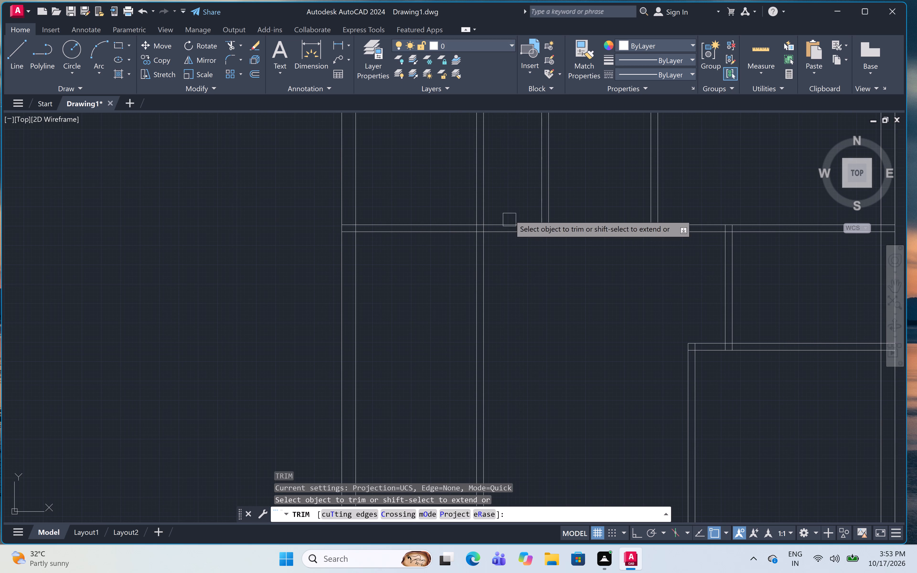
pyautogui.click(510, 207)
pyautogui.click(459, 208)
pyautogui.scroll(-3, 473, 202)
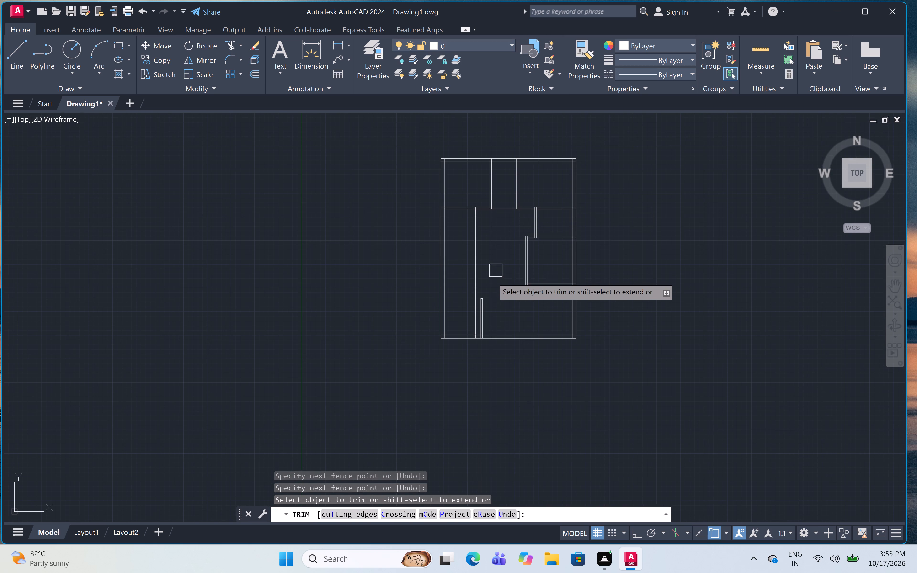
pyautogui.scroll(6, 477, 312)
pyautogui.click(473, 287)
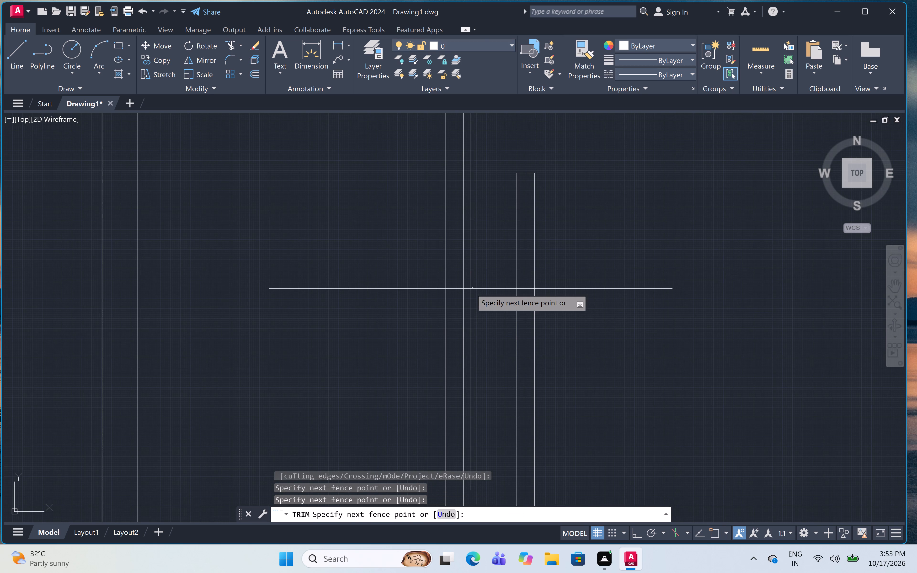
pyautogui.press('Escape')
pyautogui.scroll(-2, 488, 279)
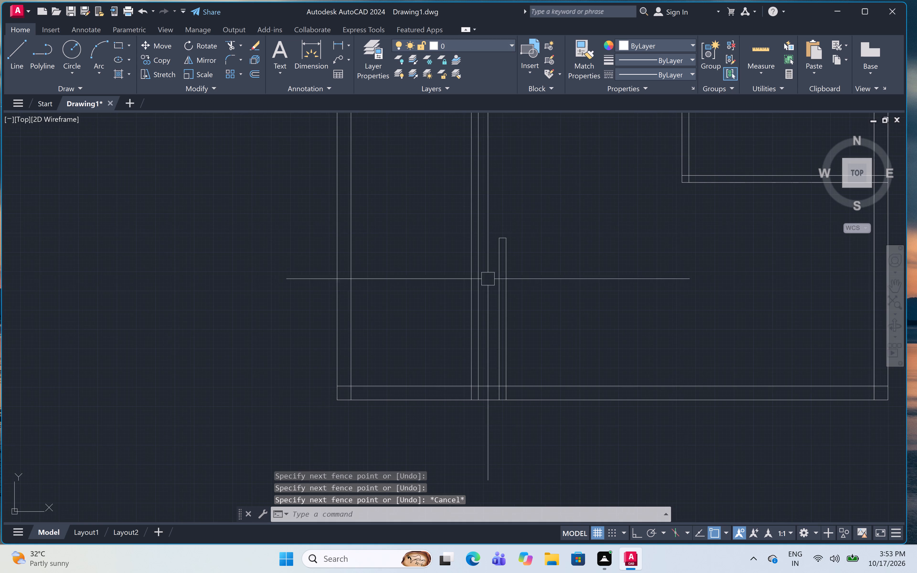
# Offset the horizontal partition's lower line 3' downward.
pyautogui.moveTo(517, 191); pyautogui.dragTo(531, 352, button='middle')
pyautogui.scroll(-1, 525, 306)
pyautogui.moveTo(524, 303); pyautogui.dragTo(515, 386, button='middle')
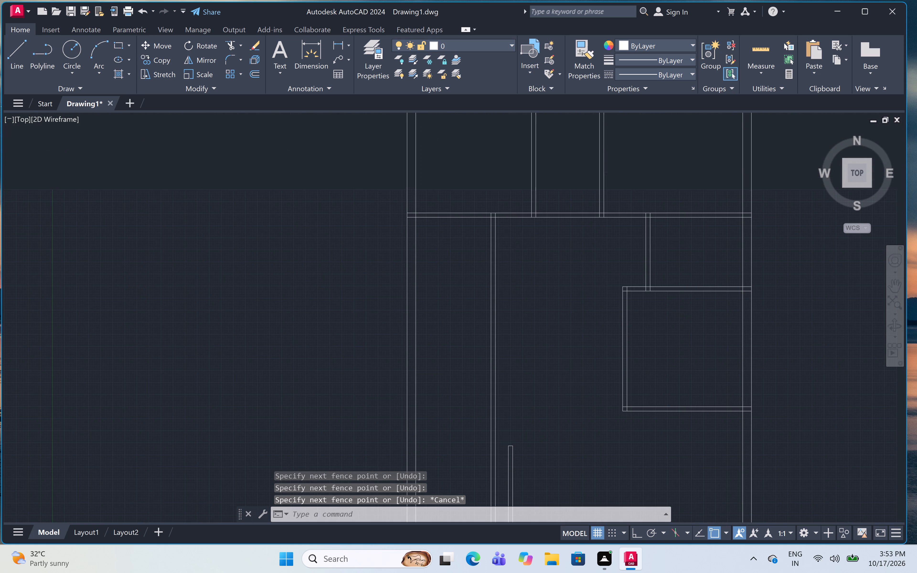
pyautogui.write("off 3'")
pyautogui.press('space')
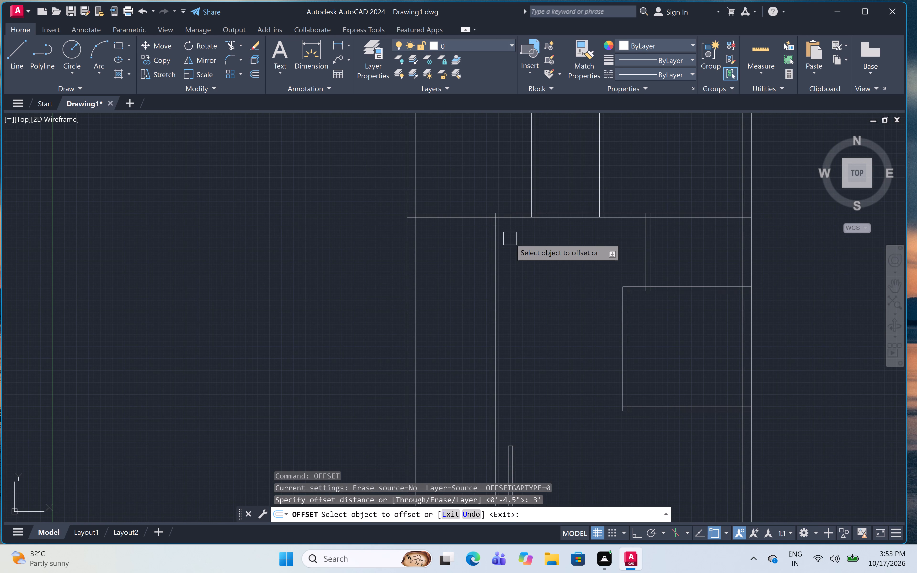
pyautogui.click(464, 223)
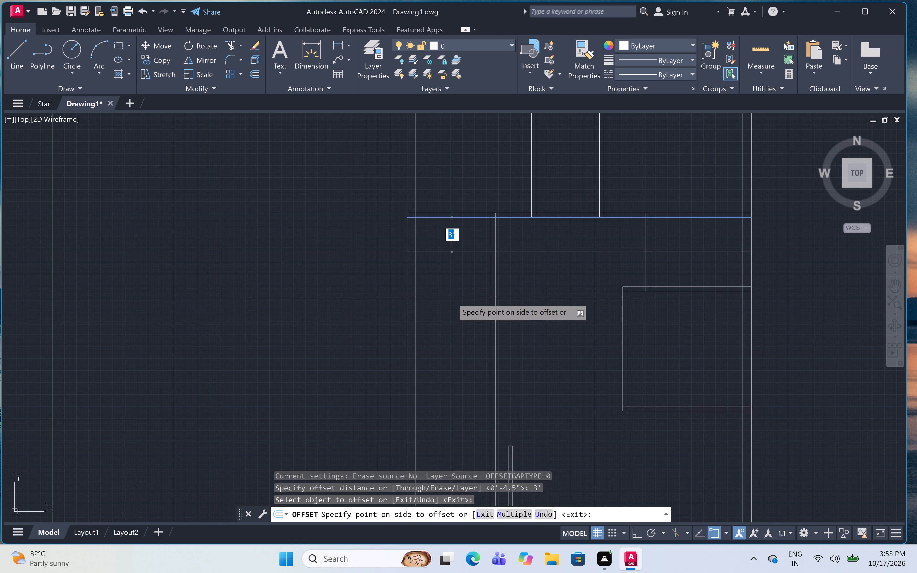
pyautogui.click(452, 298)
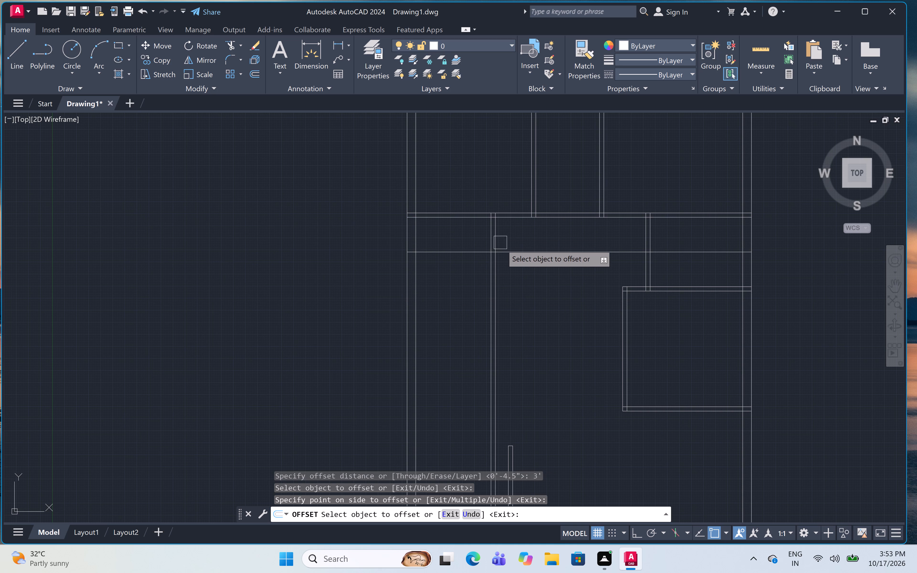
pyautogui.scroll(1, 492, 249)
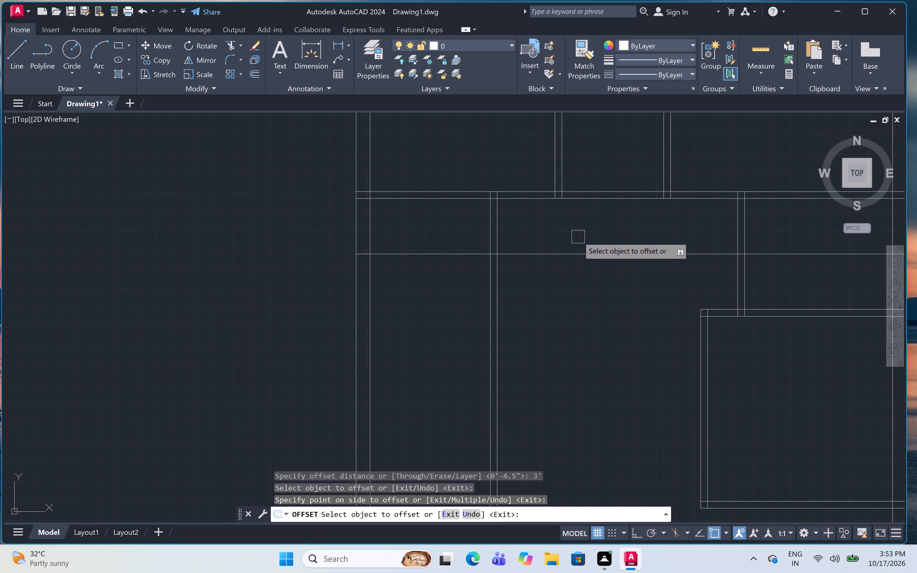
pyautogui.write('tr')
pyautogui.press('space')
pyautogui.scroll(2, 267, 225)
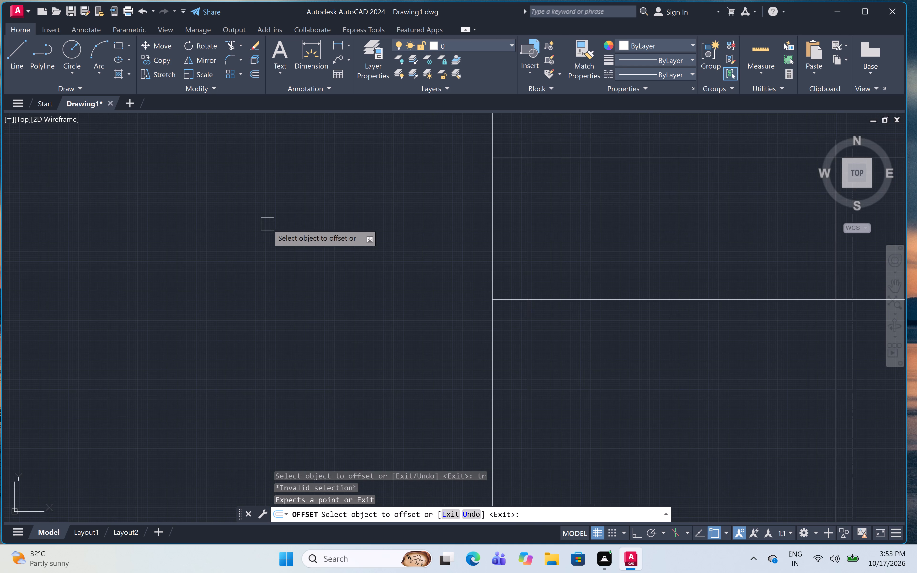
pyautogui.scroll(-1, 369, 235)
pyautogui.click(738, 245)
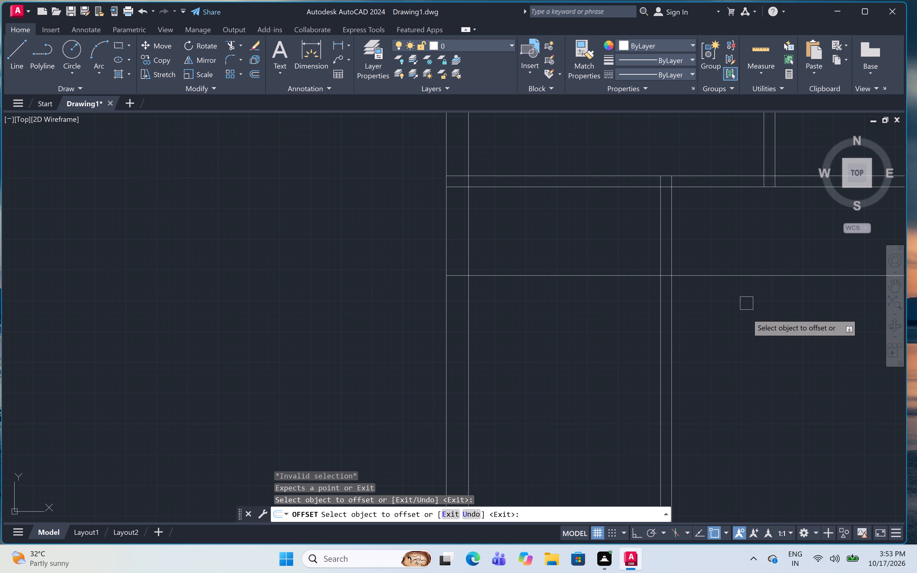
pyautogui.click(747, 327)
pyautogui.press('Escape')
# Trim the new horizontal line so it spans only between the left outer wall's inner face and the new vertical partition.
pyautogui.write('tr')
pyautogui.press('space')
pyautogui.click(710, 263)
pyautogui.click(714, 308)
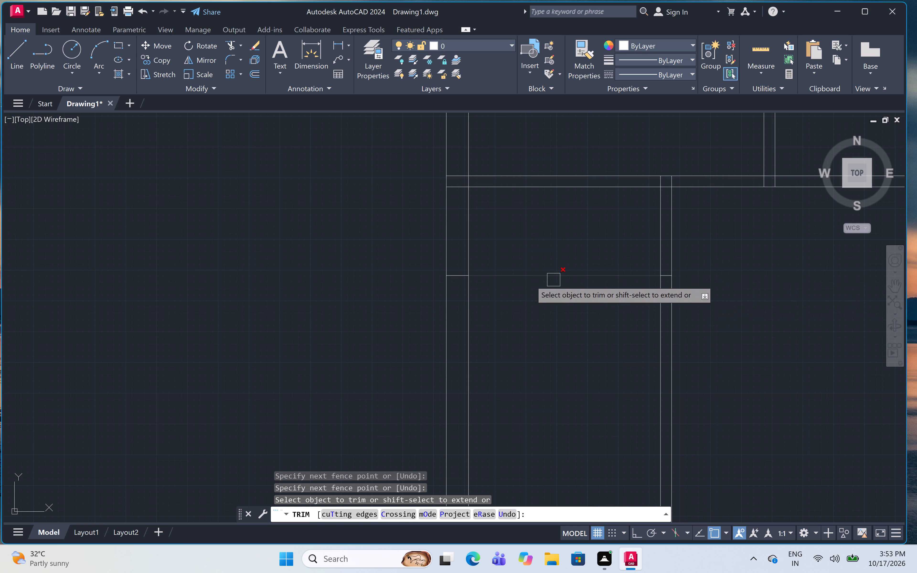
pyautogui.scroll(3, 444, 272)
pyautogui.click(487, 288)
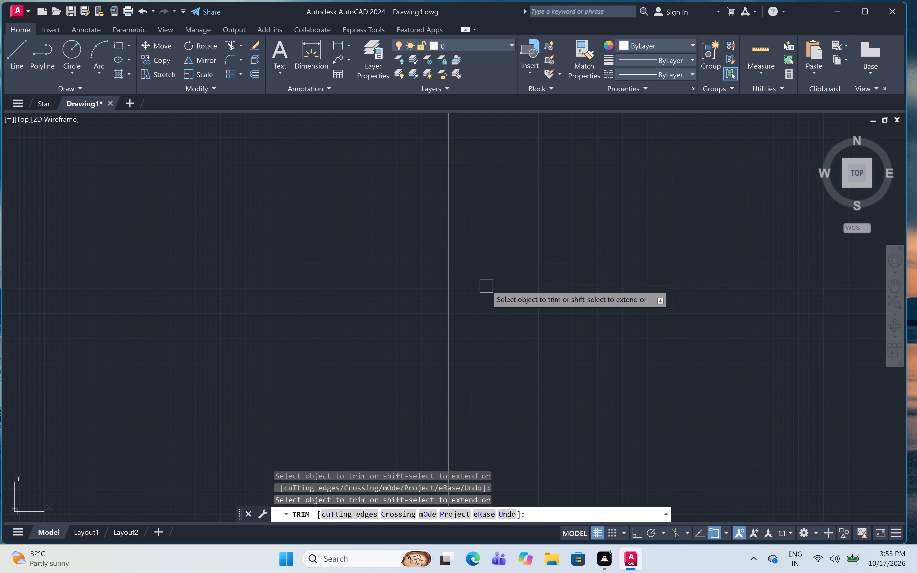
pyautogui.scroll(-4, 486, 285)
pyautogui.scroll(3, 697, 282)
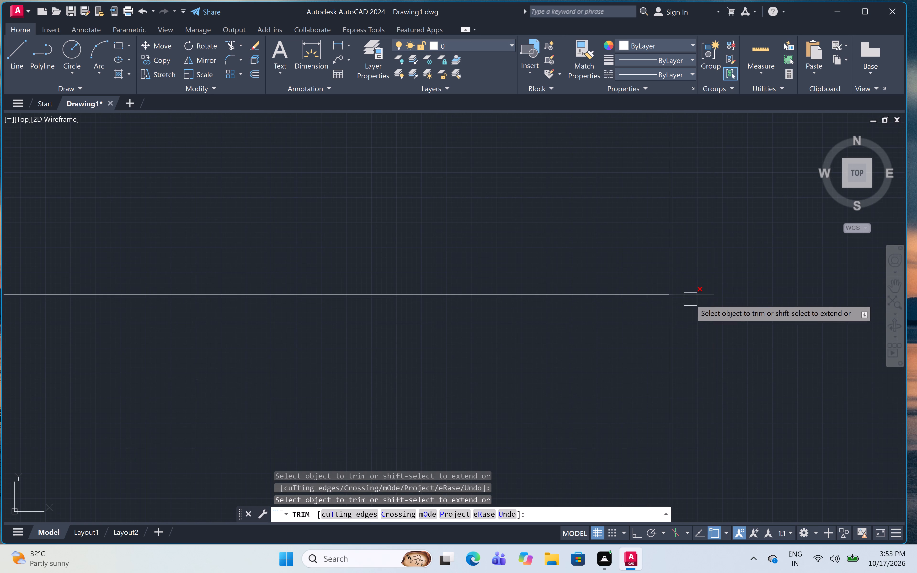
pyautogui.click(690, 296)
pyautogui.scroll(-5, 632, 294)
pyautogui.press('Escape')
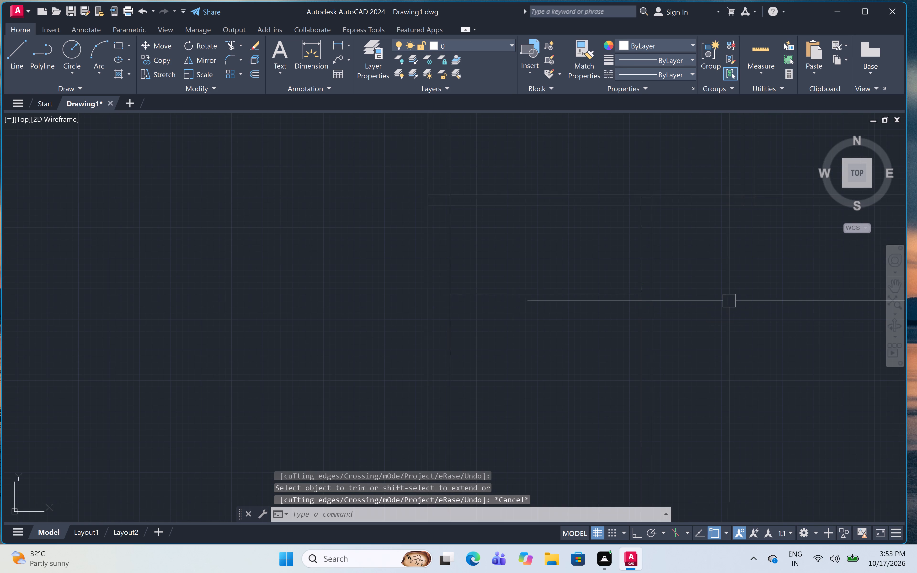
# Offset the trimmed horizontal stair line 10" downward, then each new line in turn, making six new treads.
pyautogui.write('off 10')
pyautogui.write('"')
pyautogui.press('space')
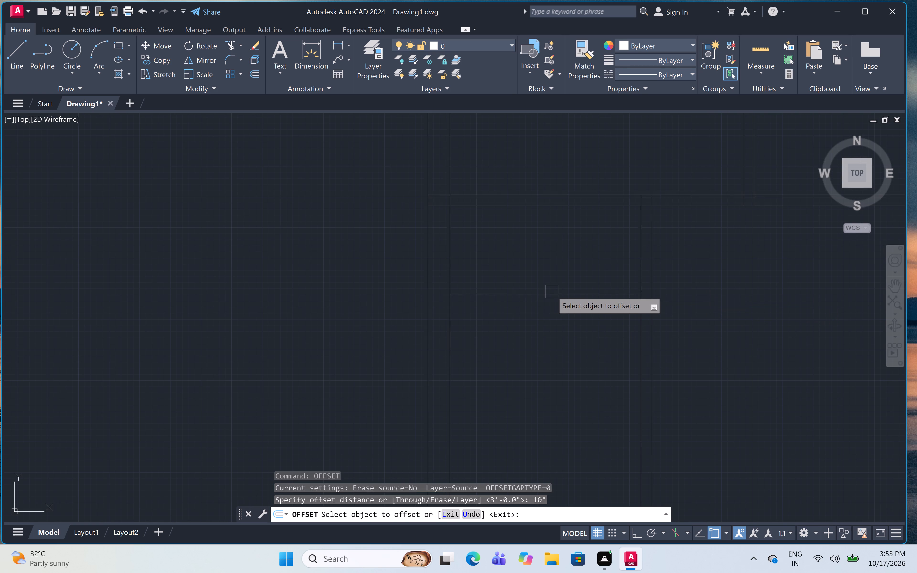
pyautogui.moveTo(552, 292); pyautogui.dragTo(554, 310)
pyautogui.moveTo(543, 381); pyautogui.dragTo(543, 376)
pyautogui.moveTo(545, 319); pyautogui.dragTo(546, 326)
pyautogui.moveTo(543, 405); pyautogui.dragTo(543, 397)
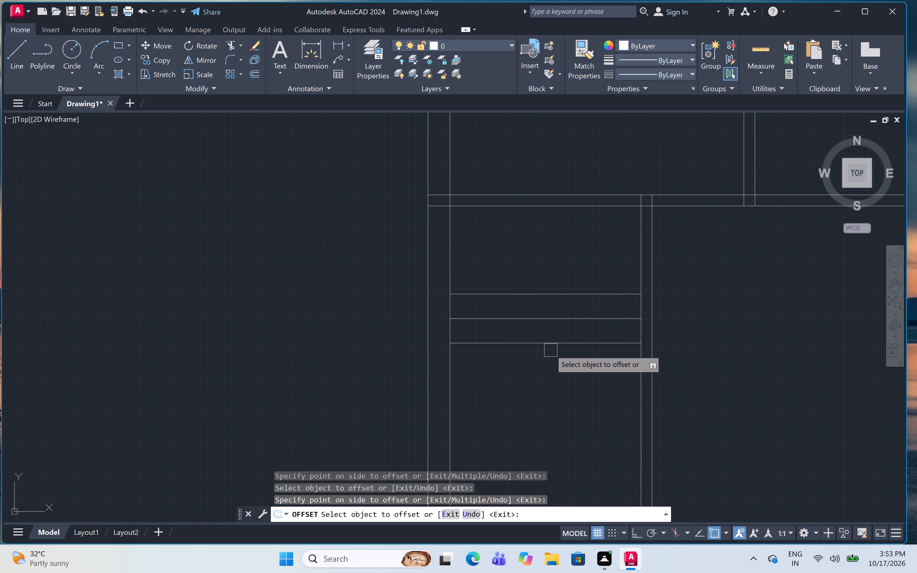
pyautogui.moveTo(551, 346); pyautogui.dragTo(550, 362)
pyautogui.click(548, 399)
pyautogui.moveTo(544, 365); pyautogui.dragTo(546, 385)
pyautogui.click(547, 414)
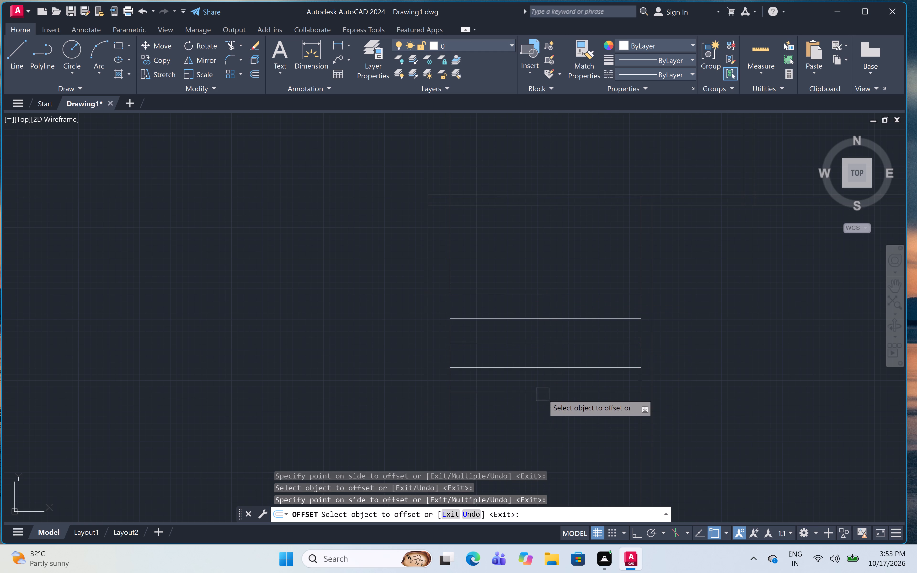
pyautogui.moveTo(543, 393); pyautogui.dragTo(546, 414)
pyautogui.click(548, 420)
pyautogui.click(546, 417)
pyautogui.moveTo(549, 430); pyautogui.dragTo(549, 428)
# Continue the staircase below the last tread with four more treads, each offset 10" downward.
pyautogui.scroll(-3, 561, 313)
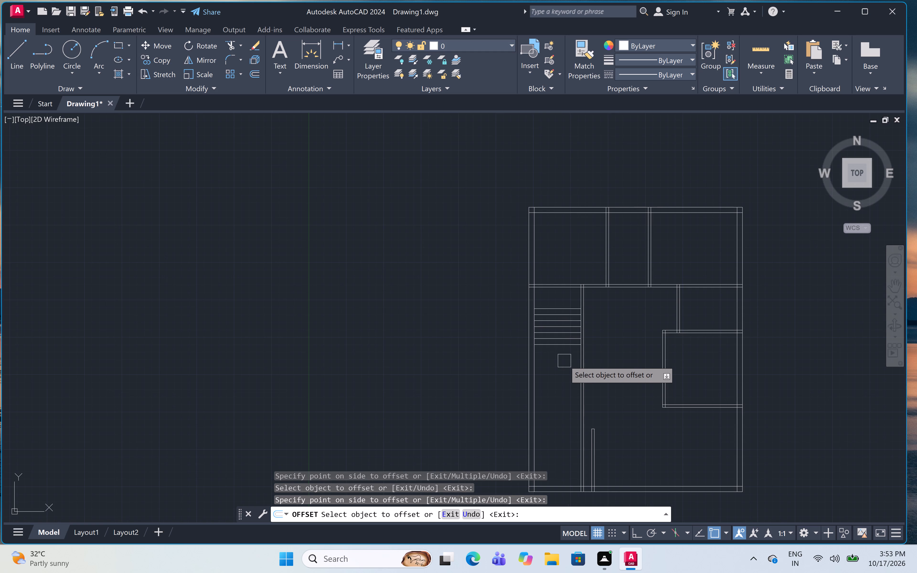
pyautogui.click(564, 350)
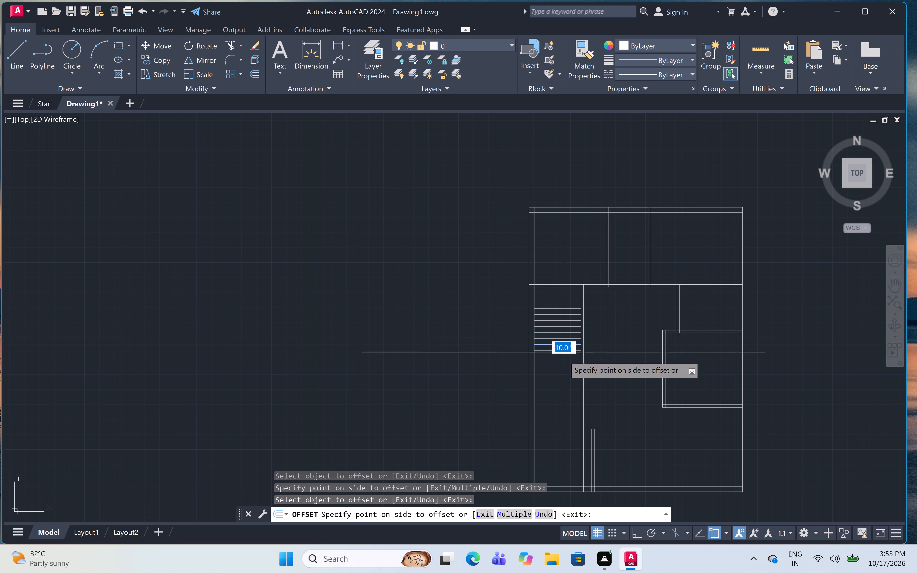
pyautogui.click(565, 364)
pyautogui.click(565, 355)
pyautogui.click(566, 370)
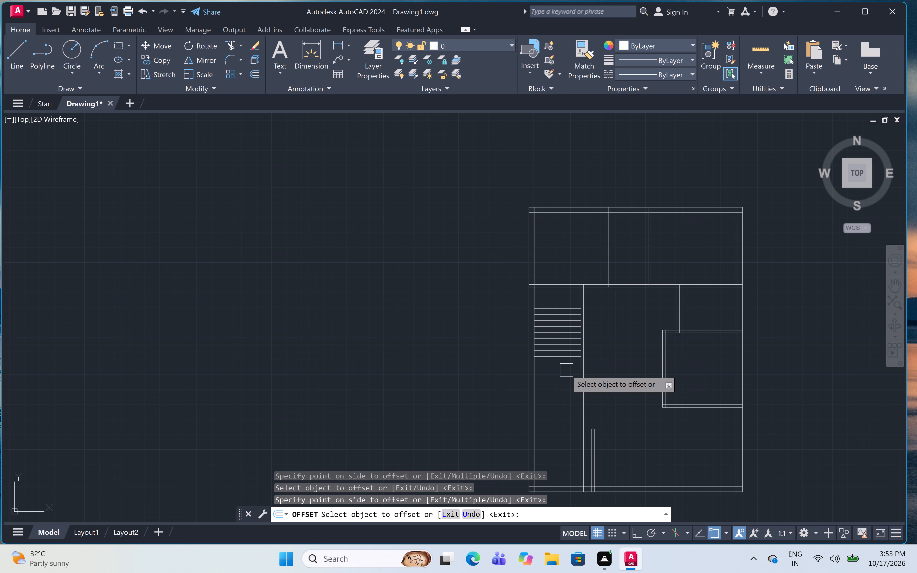
pyautogui.click(564, 360)
pyautogui.click(563, 374)
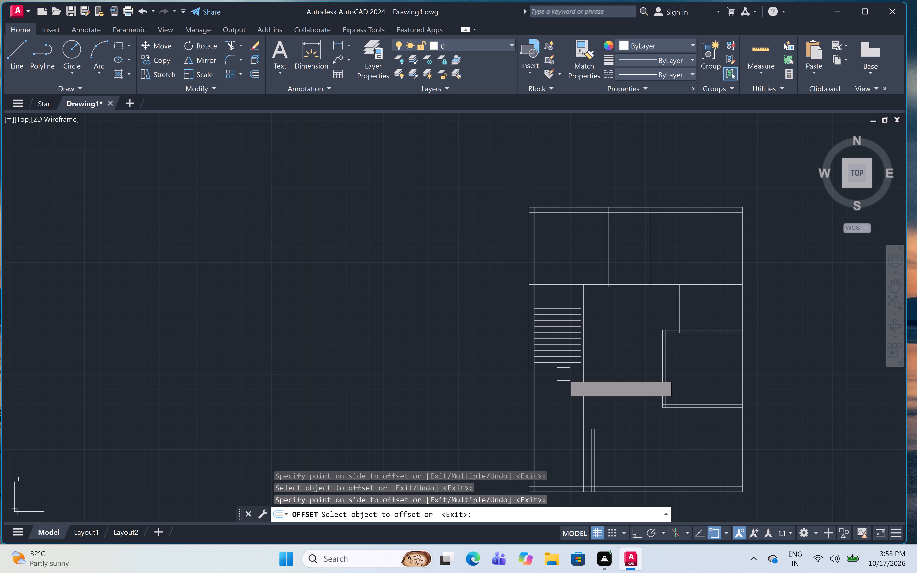
pyautogui.click(561, 367)
pyautogui.click(560, 385)
pyautogui.scroll(2, 560, 383)
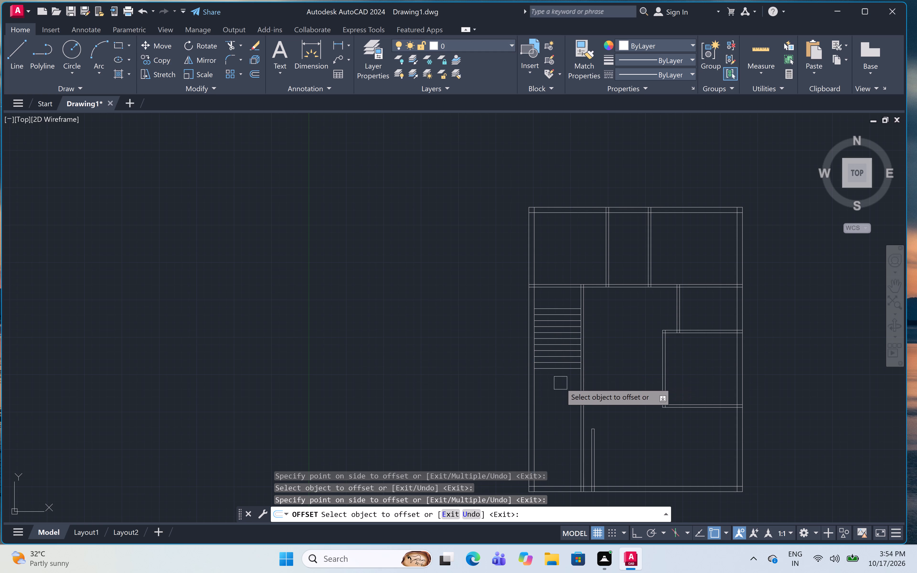
pyautogui.press('Escape')
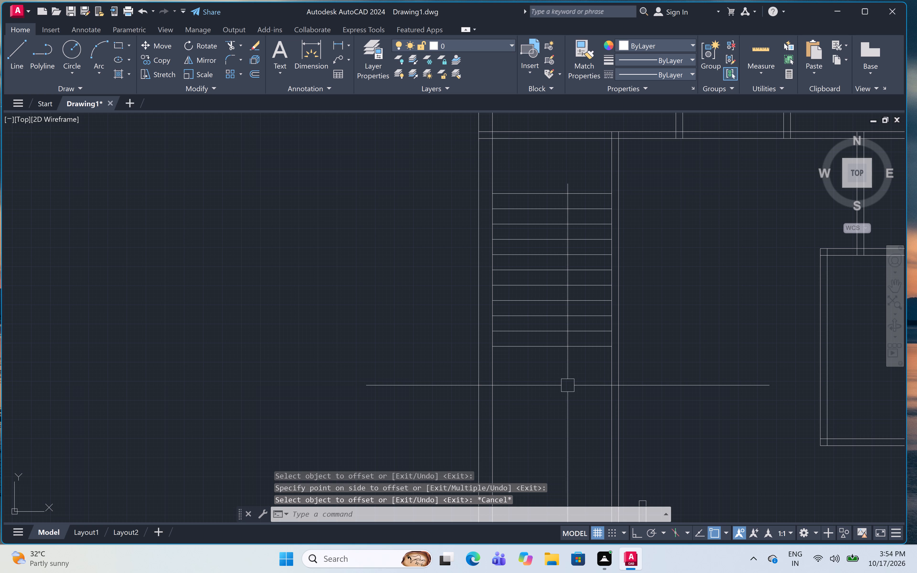
# Extend the lowest tread line to the right face of the staircase partition.
pyautogui.press('e')
pyautogui.press('x')
pyautogui.press('space')
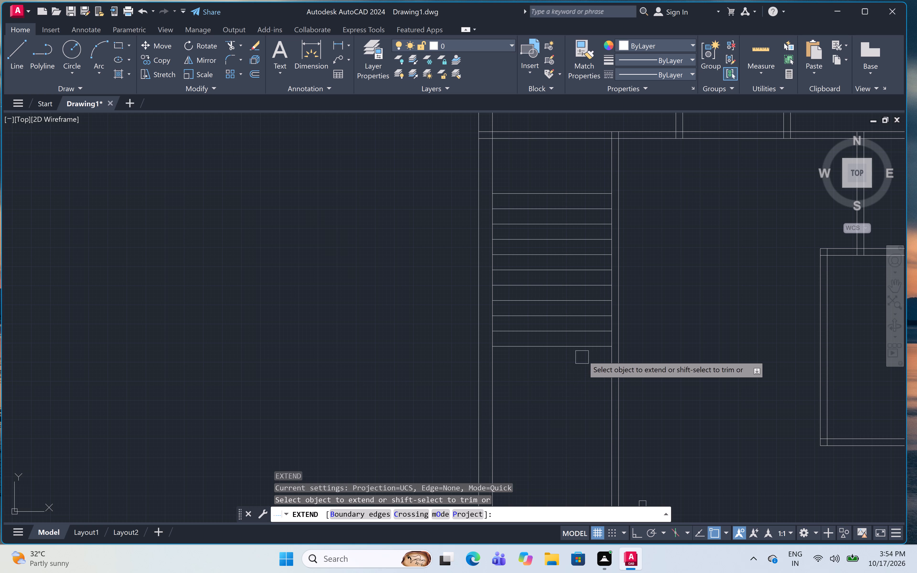
pyautogui.click(586, 349)
pyautogui.press('Escape')
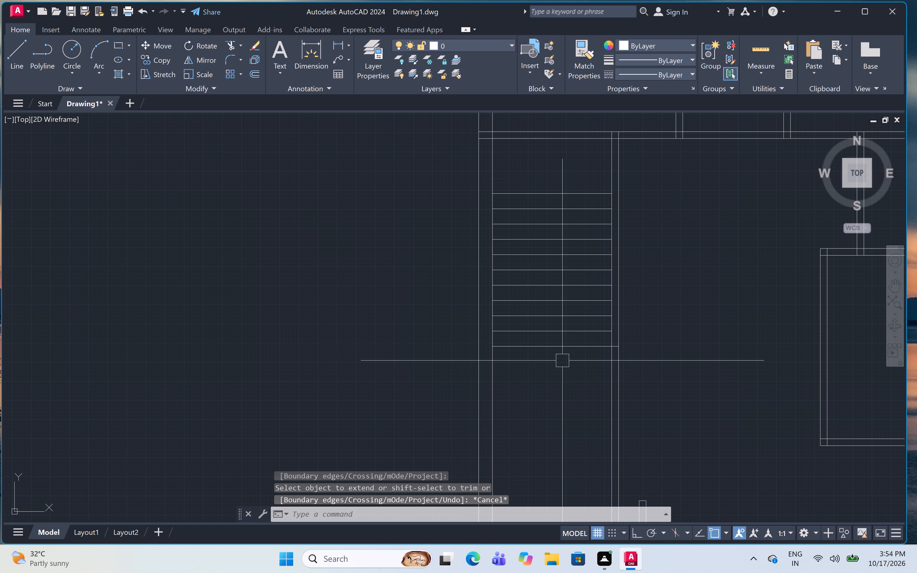
# Trim both vertical lines of the staircase partition below the lowest tread line.
pyautogui.write('tr')
pyautogui.press('space')
pyautogui.click(584, 384)
pyautogui.click(642, 397)
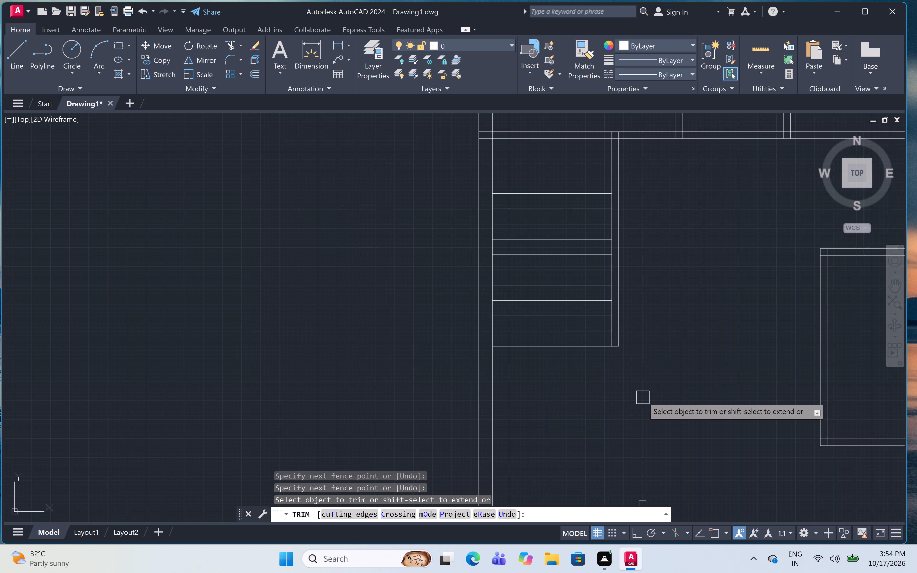
pyautogui.press('Escape')
# Draw a vertical line from the midpoint of the top tread down to the midpoint of the bottom tread with Ortho on.
pyautogui.write('l')
pyautogui.press('space')
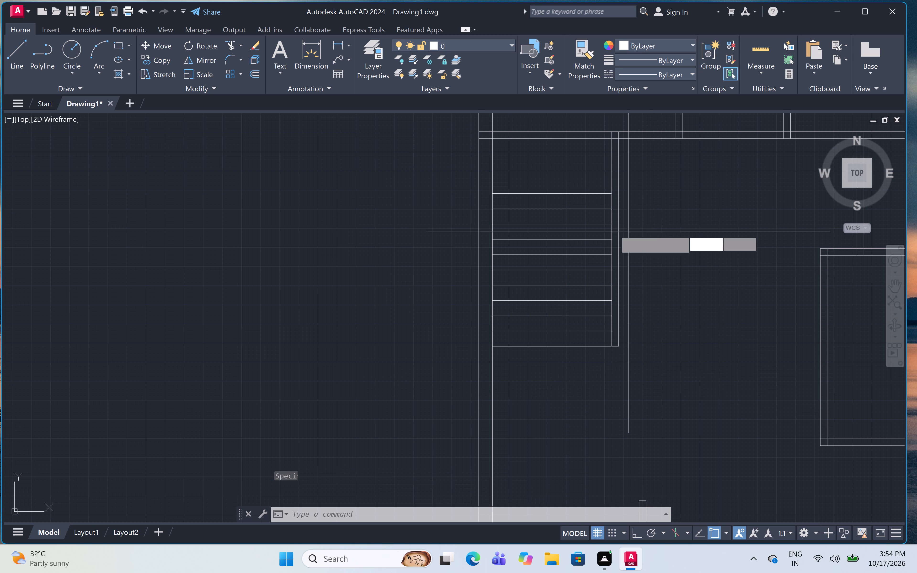
pyautogui.moveTo(550, 193); pyautogui.dragTo(550, 197)
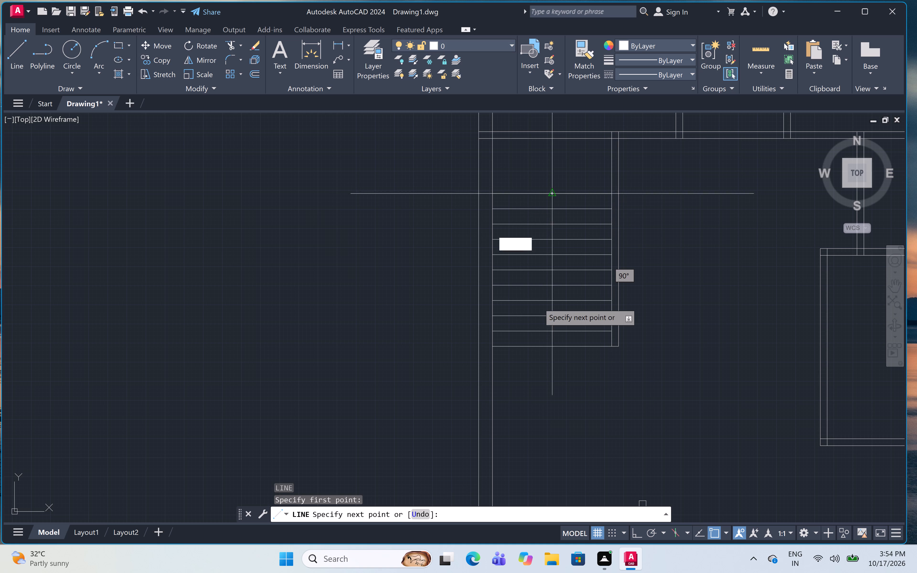
pyautogui.press('F8')
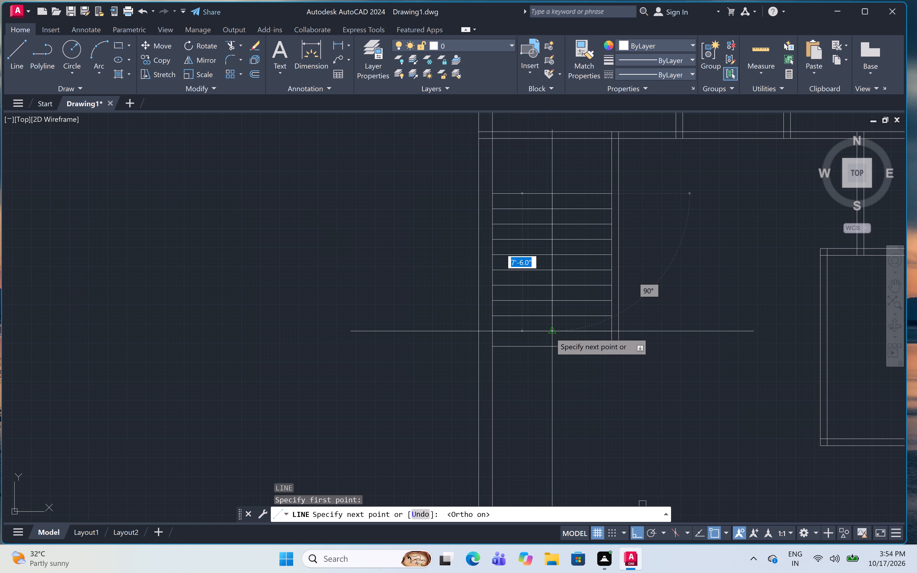
pyautogui.click(553, 347)
pyautogui.press('Escape')
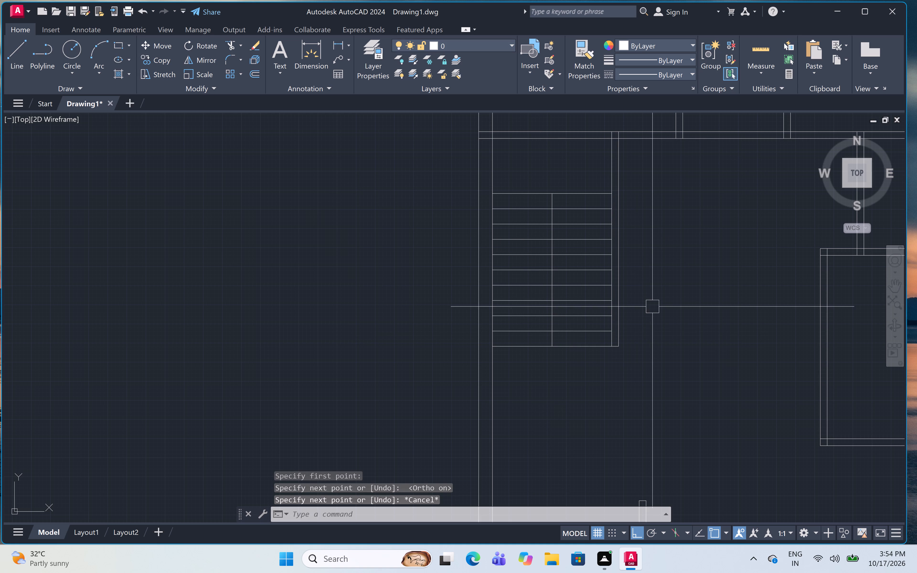
# Offset the stair's vertical centre line 2" to both the right and the left.
pyautogui.write('off')
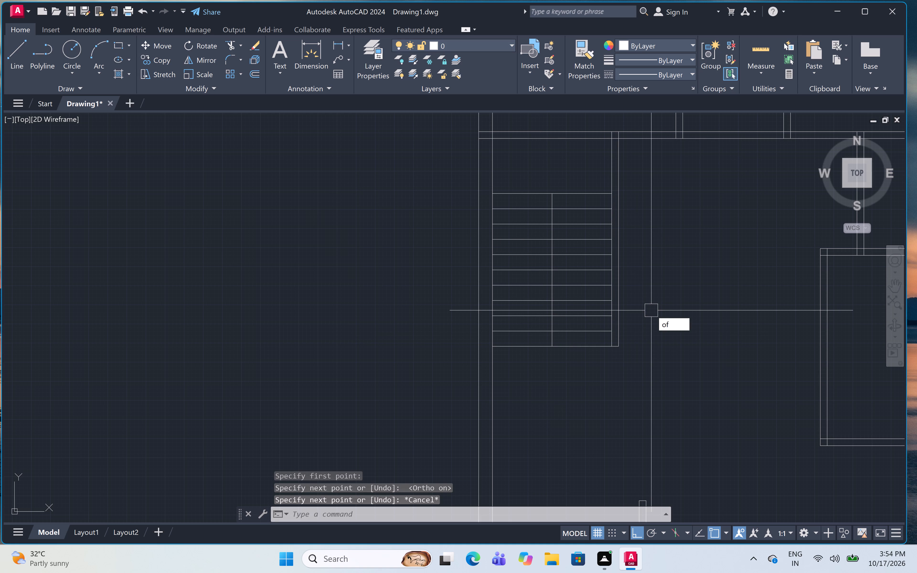
pyautogui.press('space')
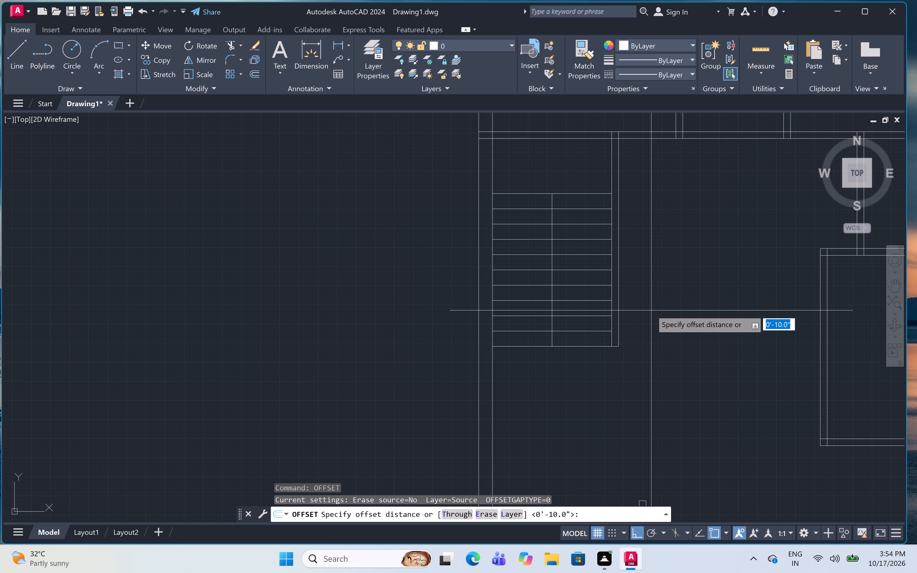
pyautogui.press('2')
pyautogui.hotkey('shift', '"')
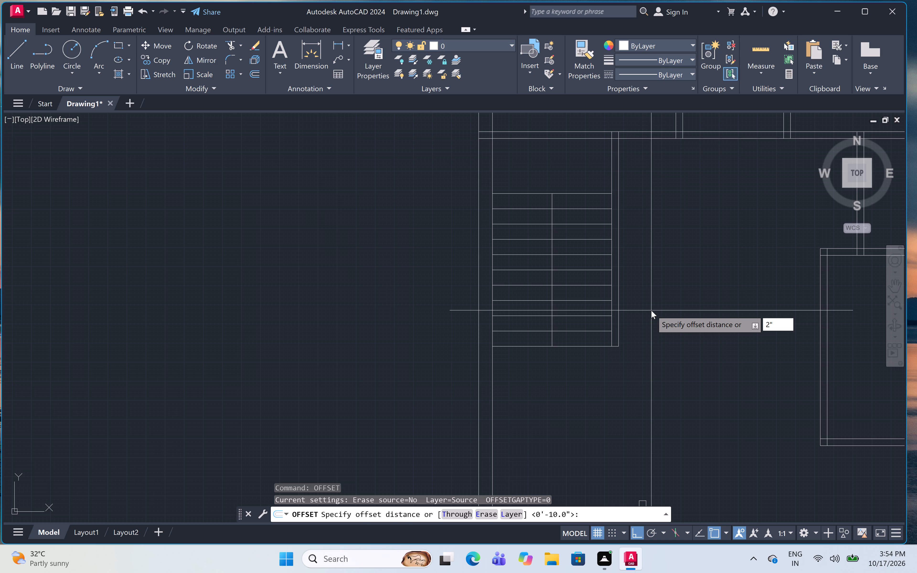
pyautogui.press('space')
pyautogui.scroll(3, 551, 233)
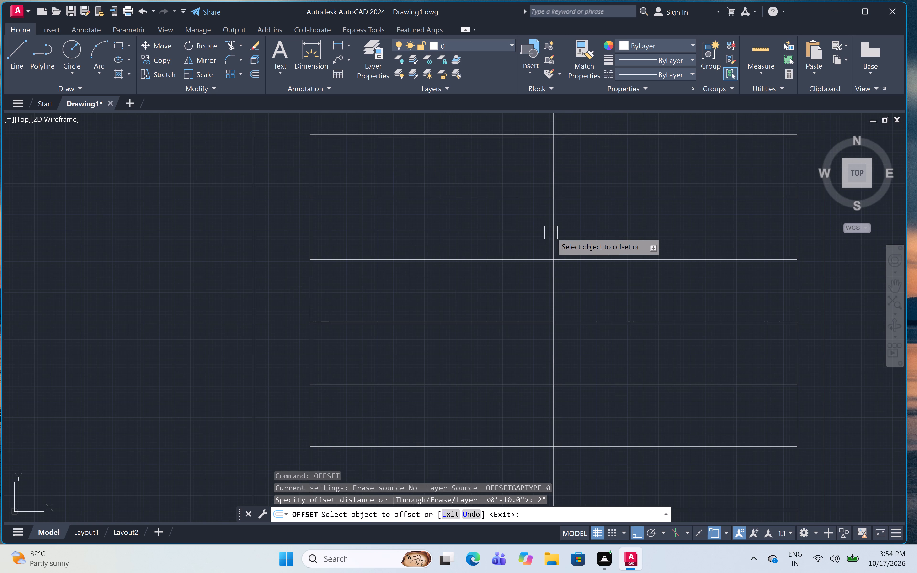
pyautogui.click(551, 233)
pyautogui.moveTo(578, 232); pyautogui.dragTo(580, 233)
pyautogui.click(555, 246)
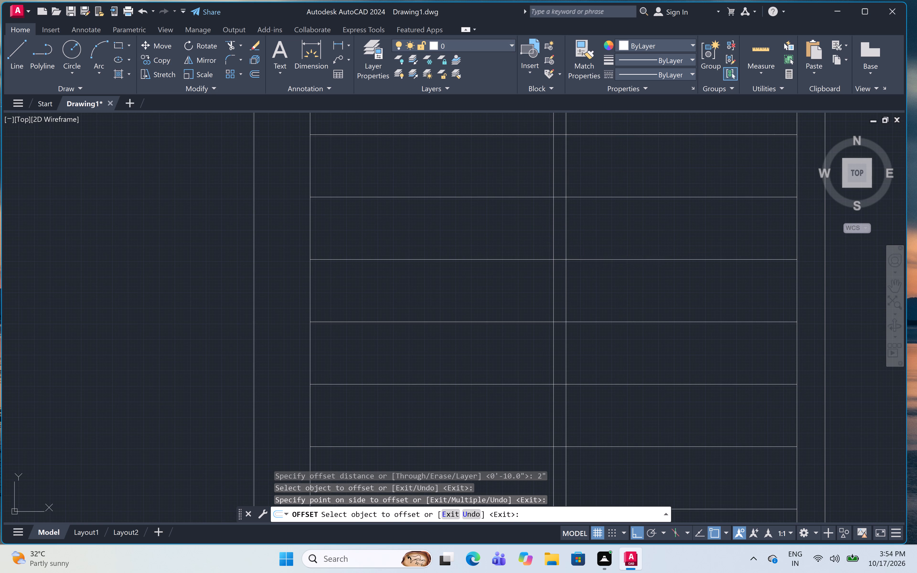
pyautogui.click(497, 258)
pyautogui.scroll(-2, 560, 218)
pyautogui.press('Escape')
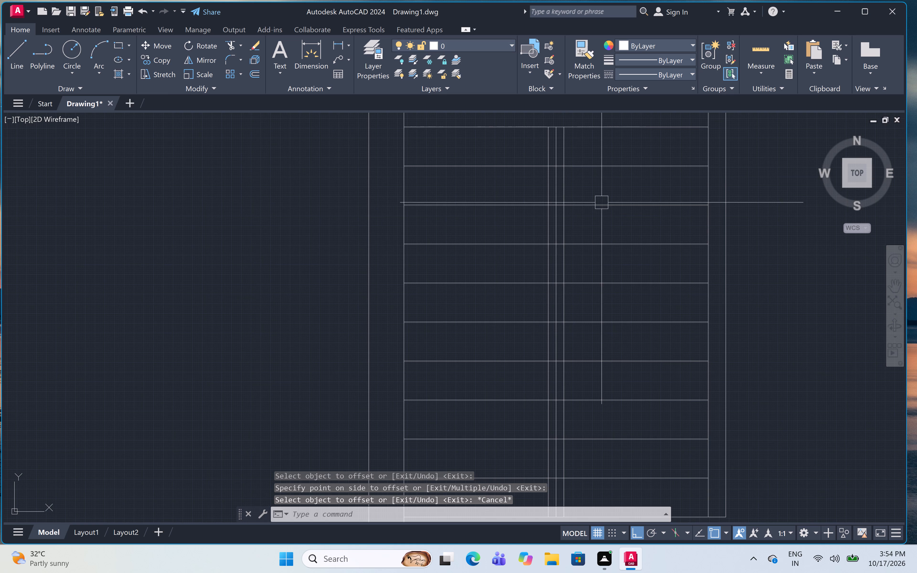
# Trim the lowest tread line between the right-hand centre offset line and the partition.
pyautogui.moveTo(612, 183); pyautogui.dragTo(627, 235, button='middle')
pyautogui.press('t')
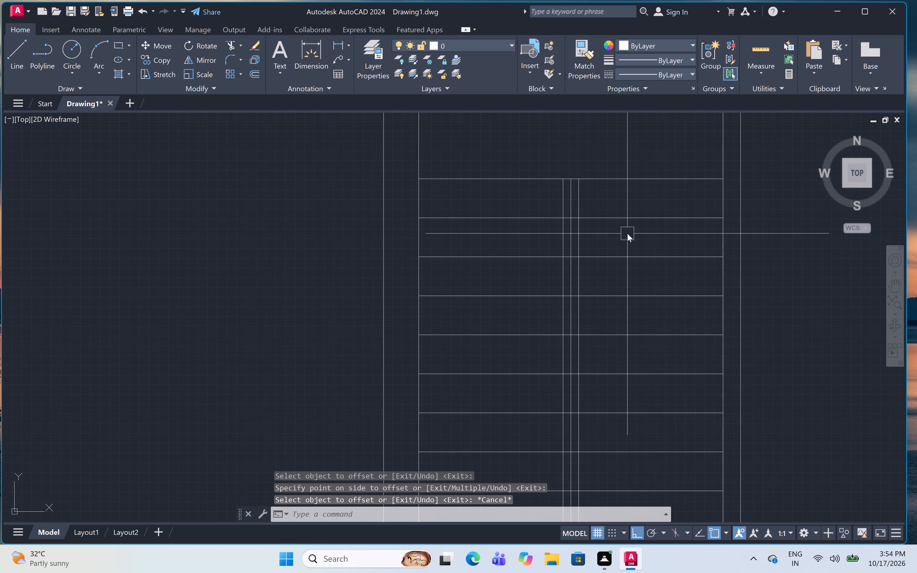
pyautogui.press('r')
pyautogui.press('space')
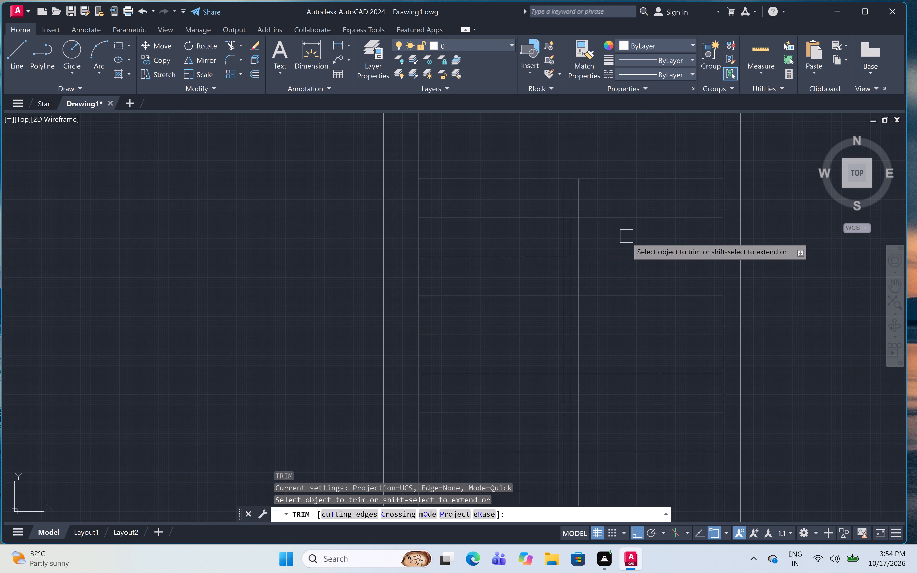
pyautogui.scroll(-5, 627, 263)
pyautogui.scroll(2, 627, 307)
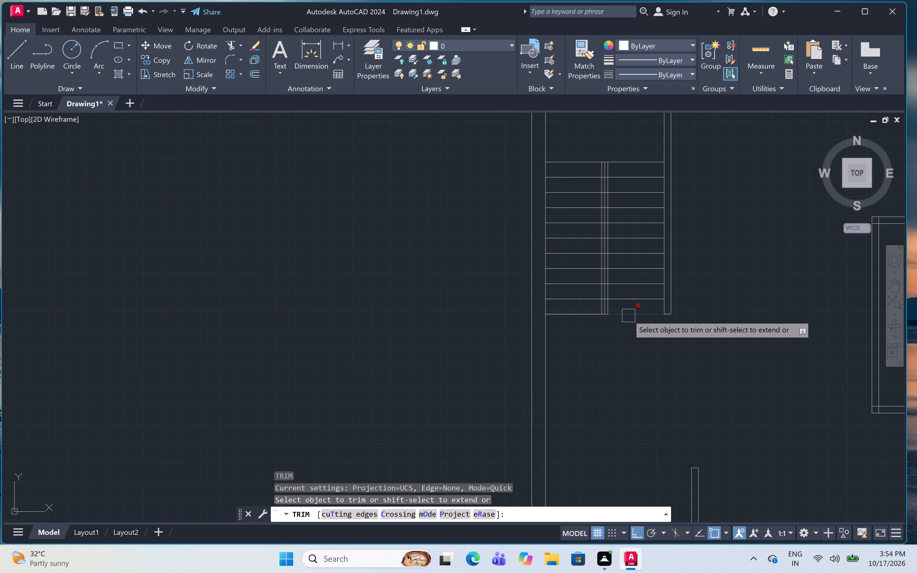
pyautogui.click(629, 316)
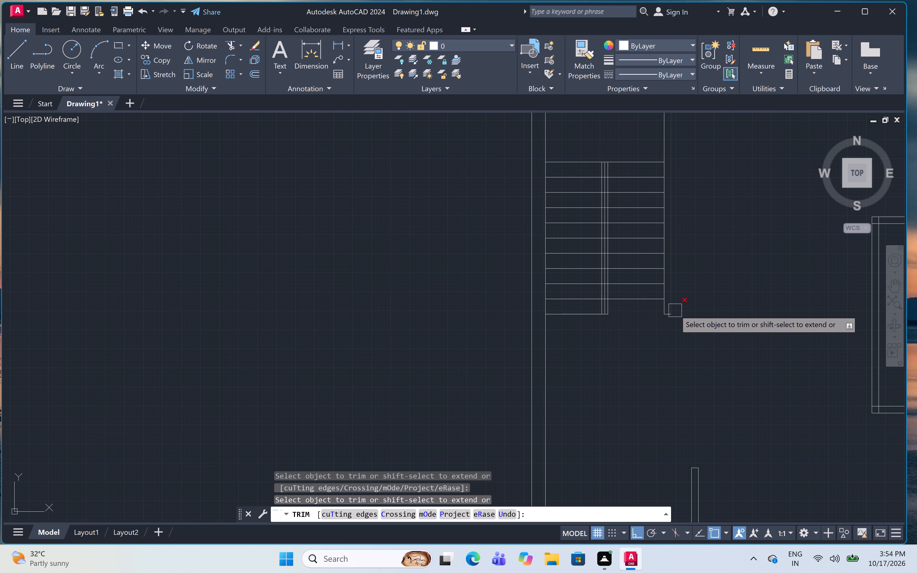
pyautogui.scroll(3, 666, 297)
pyautogui.press('Escape')
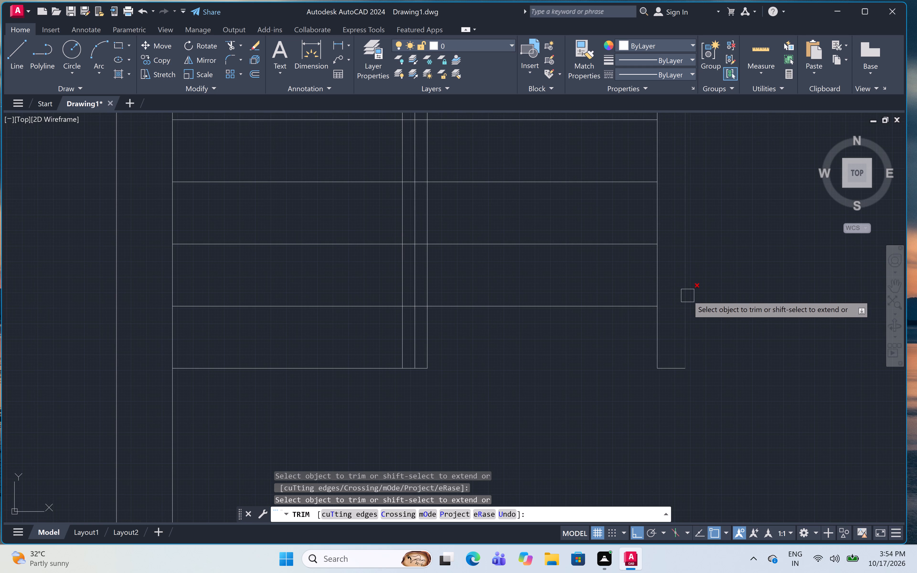
# Extend the second-lowest tread line to the right face of the staircase partition.
pyautogui.write('ex')
pyautogui.press('space')
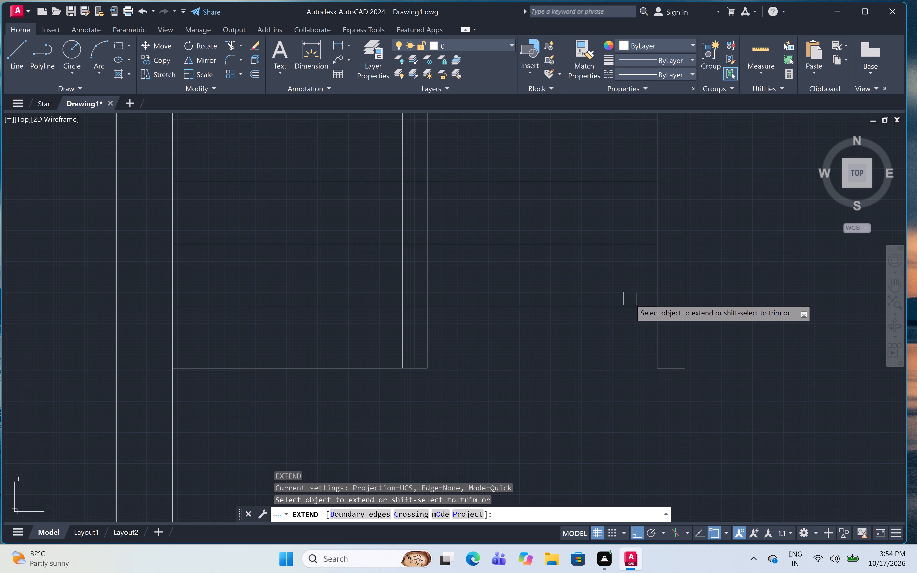
pyautogui.click(634, 304)
pyautogui.press('Escape')
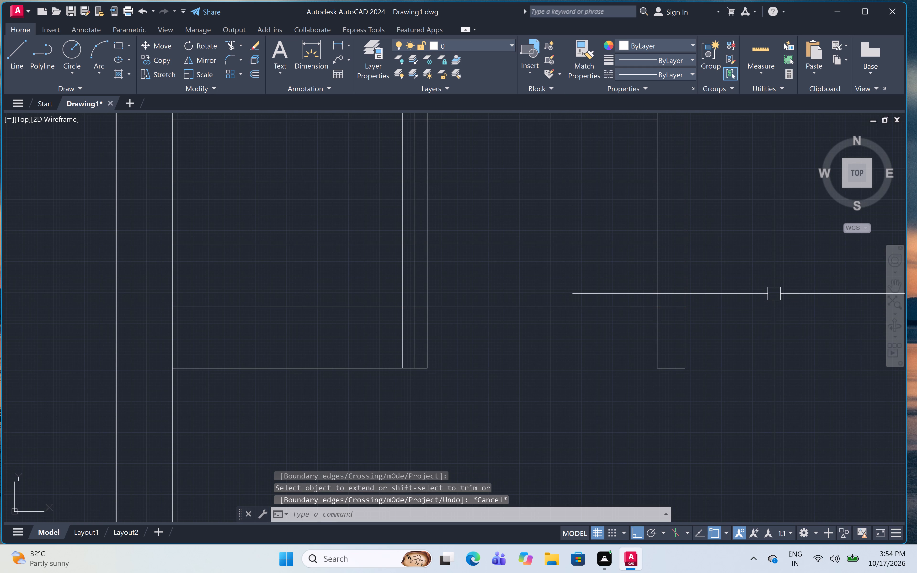
# Trim the partition's two vertical lines below the second-lowest tread and remove the leftover short horizontal end segment.
pyautogui.write('tr')
pyautogui.press('space')
pyautogui.click(633, 339)
pyautogui.click(694, 336)
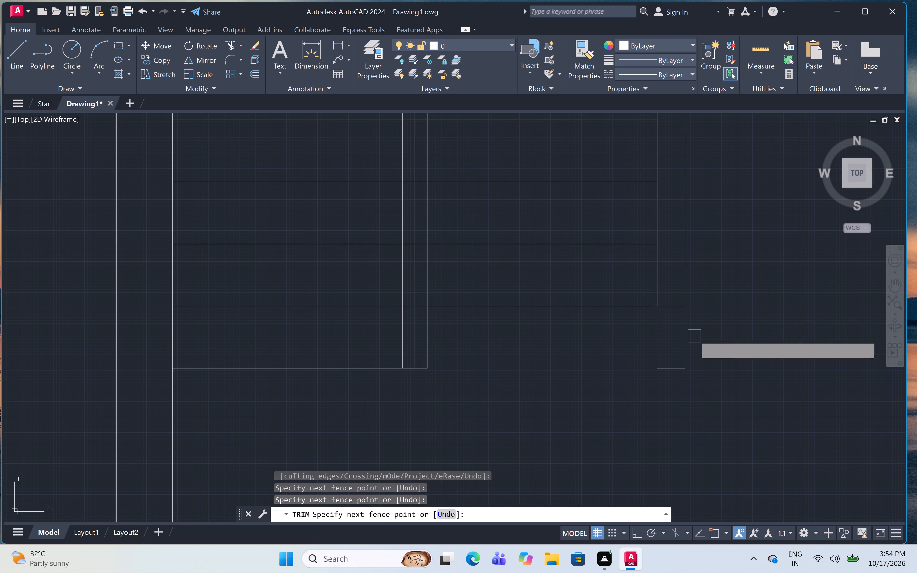
pyautogui.click(673, 364)
pyautogui.scroll(-4, 733, 320)
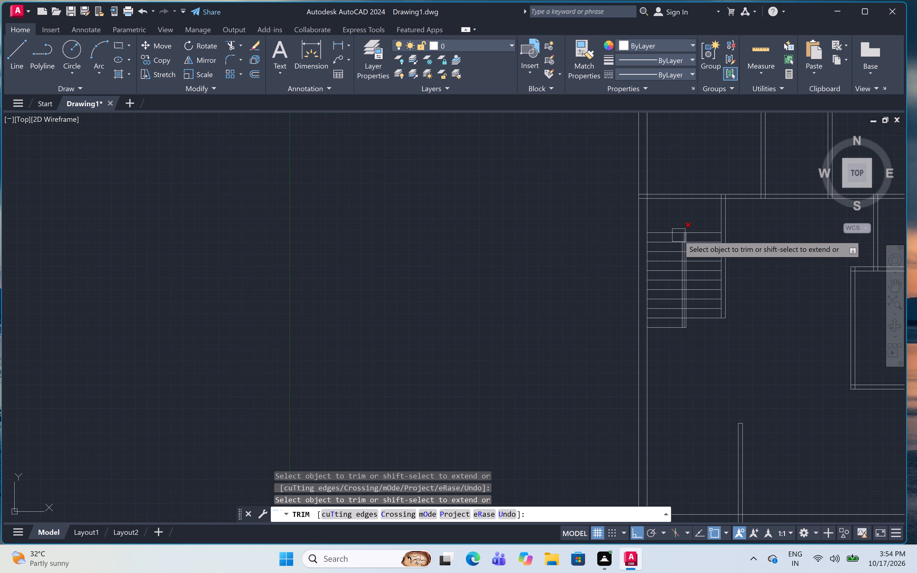
pyautogui.scroll(4, 680, 237)
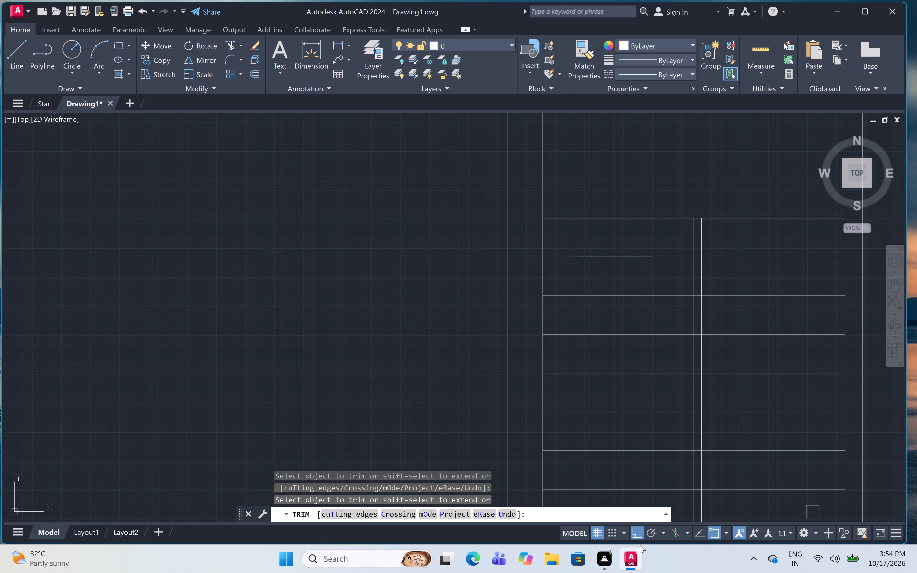
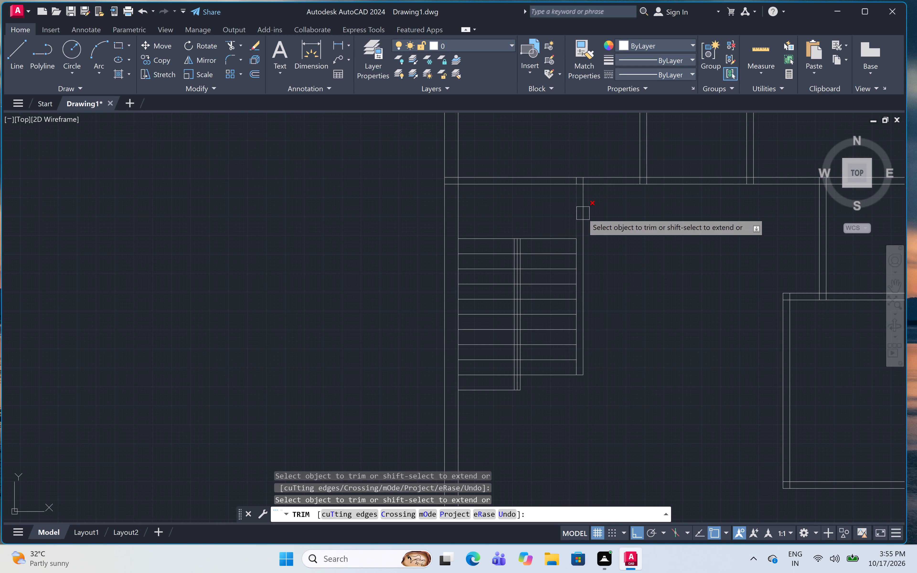
# Trim away the upper segments of the stair's vertical centre line, between its two offset lines, tread by tread from the top.
pyautogui.scroll(5, 512, 246)
pyautogui.click(542, 271)
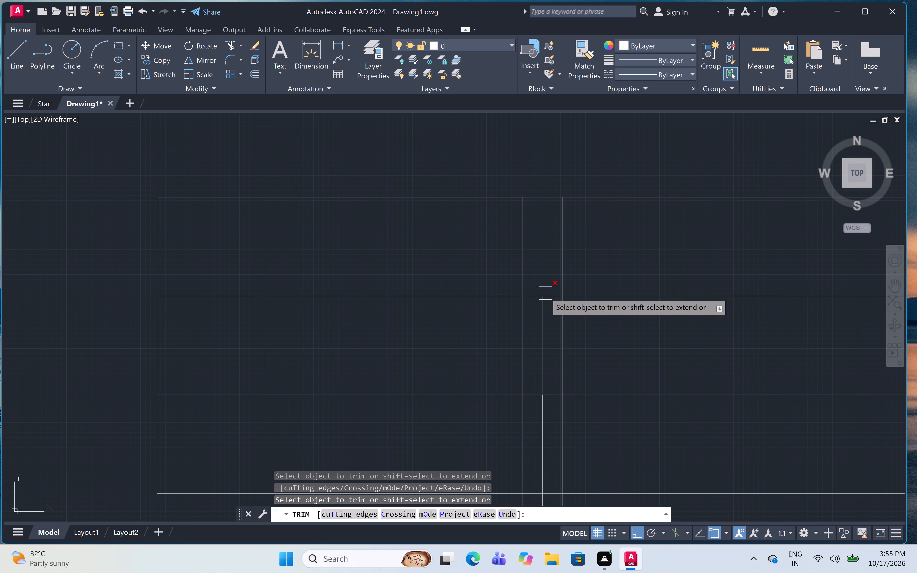
pyautogui.scroll(-2, 548, 252)
pyautogui.scroll(3, 549, 257)
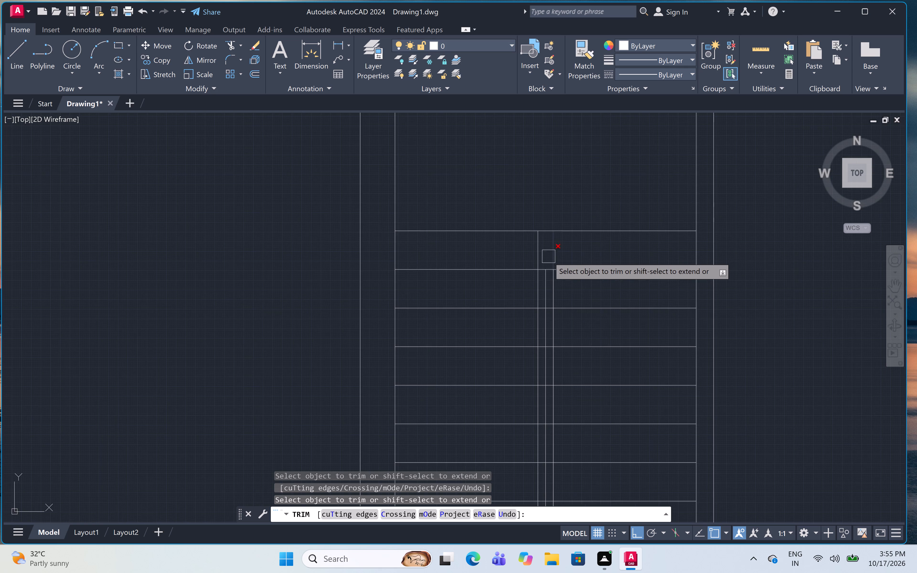
pyautogui.doubleClick(535, 306)
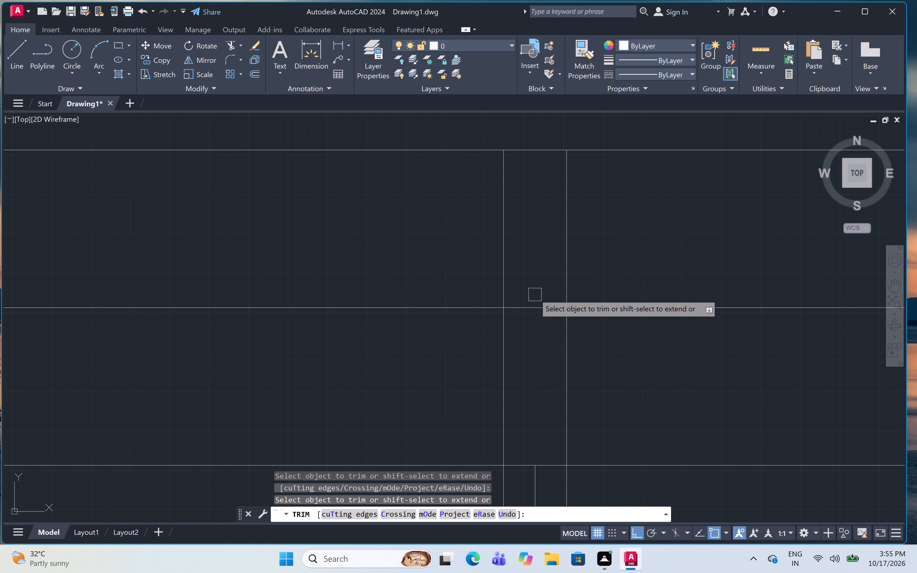
pyautogui.scroll(-2, 499, 248)
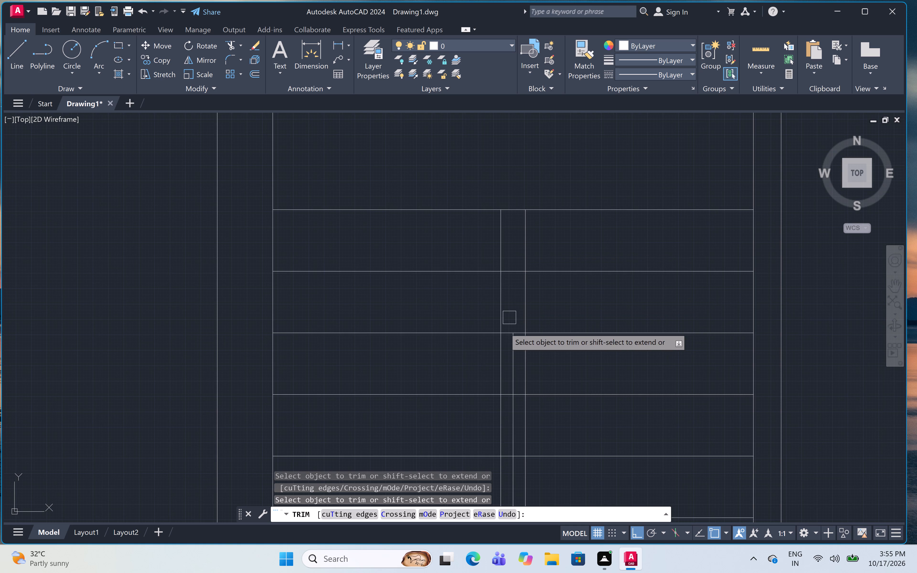
pyautogui.scroll(2, 508, 365)
pyautogui.click(519, 364)
pyautogui.scroll(-2, 546, 213)
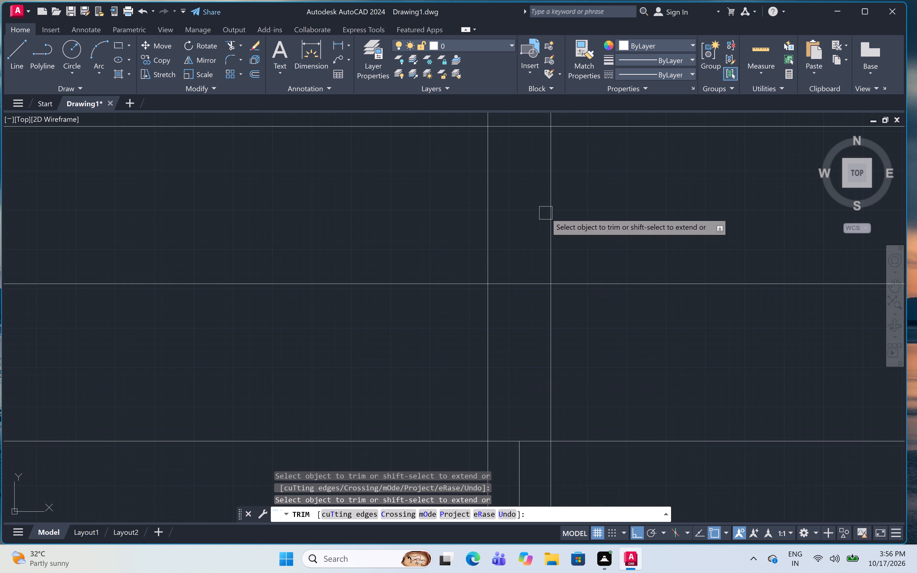
pyautogui.scroll(-1, 546, 213)
pyautogui.scroll(3, 541, 283)
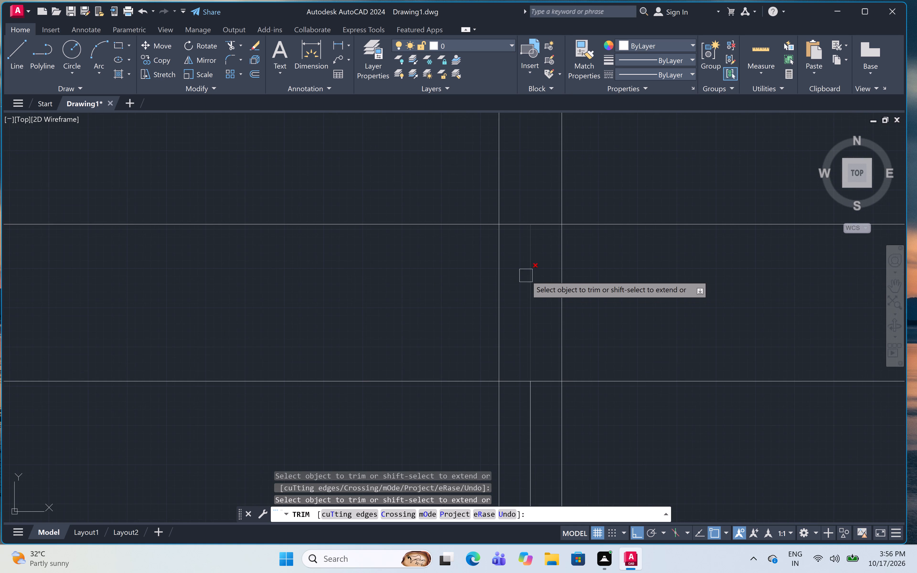
pyautogui.click(526, 278)
pyautogui.scroll(-2, 538, 208)
pyautogui.scroll(3, 530, 305)
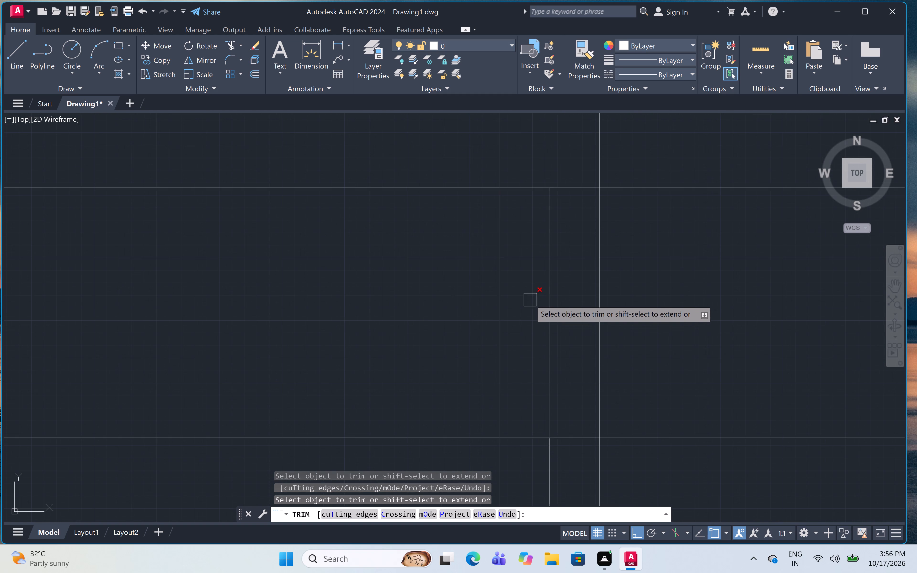
pyautogui.click(531, 299)
pyautogui.click(574, 268)
# Trim the upper tread lines where they cross the gap between the stair's two centre offset lines, keeping the topmost tread.
pyautogui.scroll(-2, 570, 255)
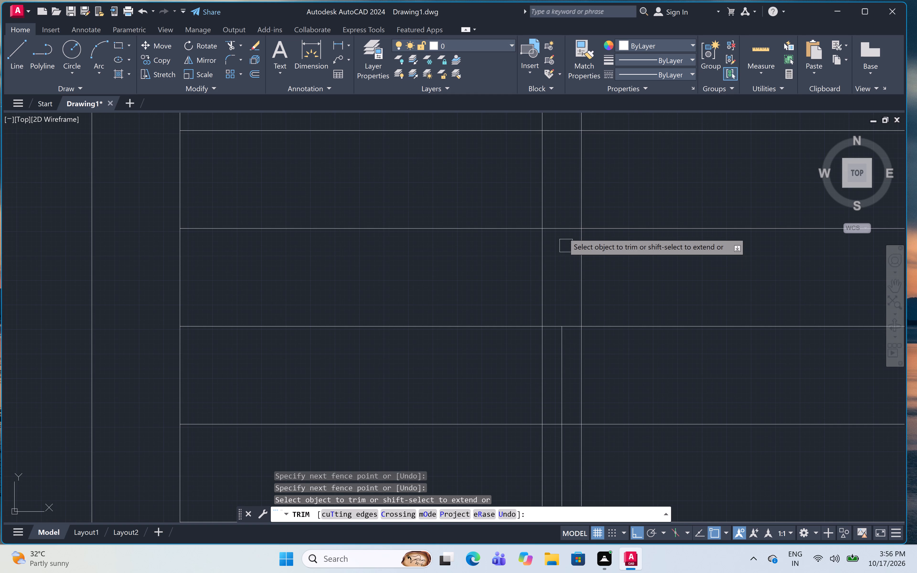
pyautogui.click(562, 228)
pyautogui.moveTo(562, 228); pyautogui.dragTo(561, 321, button='middle')
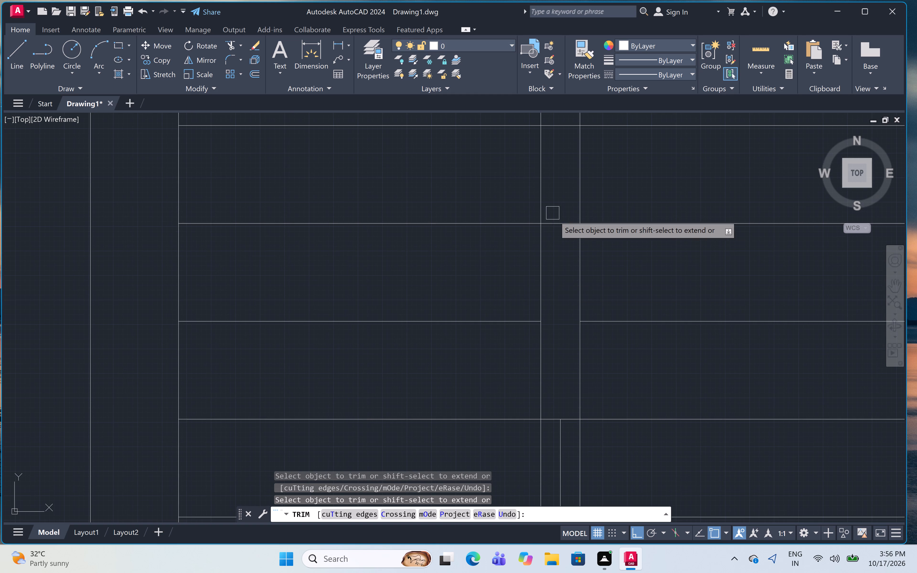
pyautogui.click(555, 220)
pyautogui.scroll(-3, 555, 218)
pyautogui.scroll(4, 554, 182)
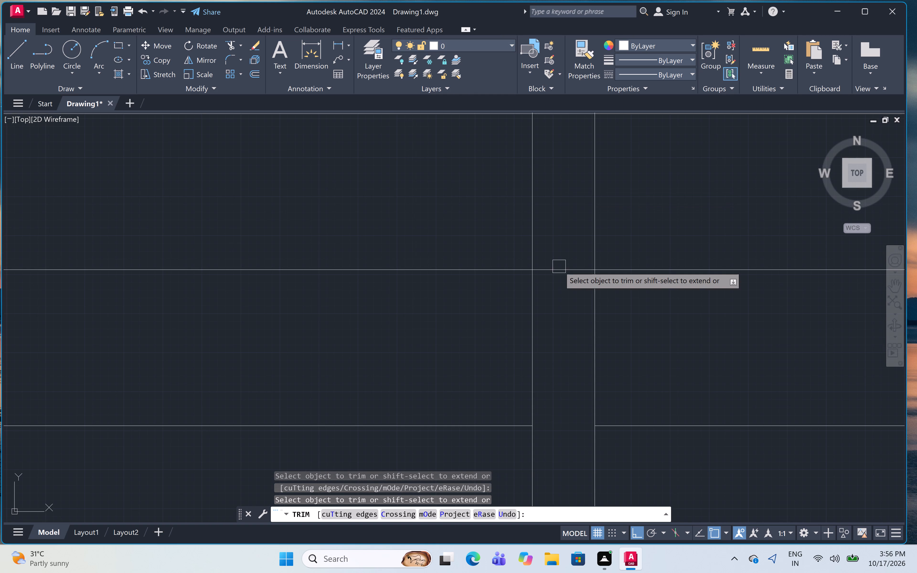
pyautogui.click(559, 271)
pyautogui.moveTo(563, 244); pyautogui.dragTo(584, 425, button='middle')
pyautogui.scroll(1, 563, 244)
pyautogui.click(577, 212)
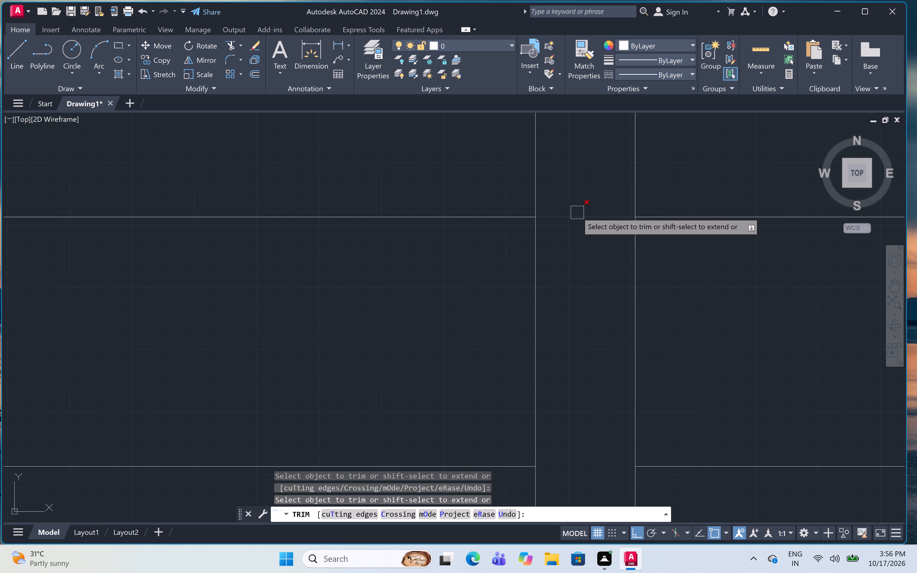
pyautogui.scroll(-5, 576, 212)
pyautogui.moveTo(577, 382); pyautogui.dragTo(566, 308, button='middle')
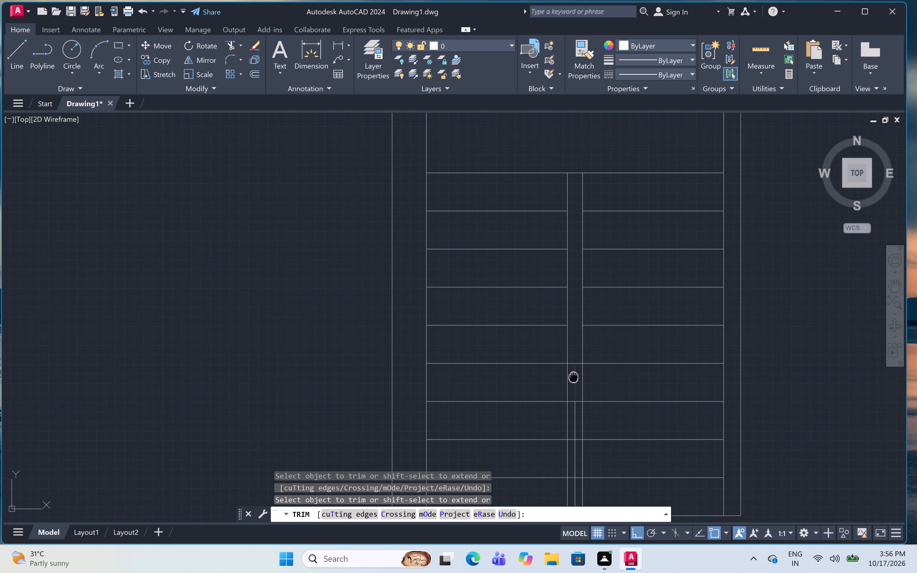
pyautogui.moveTo(566, 308); pyautogui.dragTo(570, 269, button='middle')
pyautogui.click(570, 254)
pyautogui.scroll(2, 573, 251)
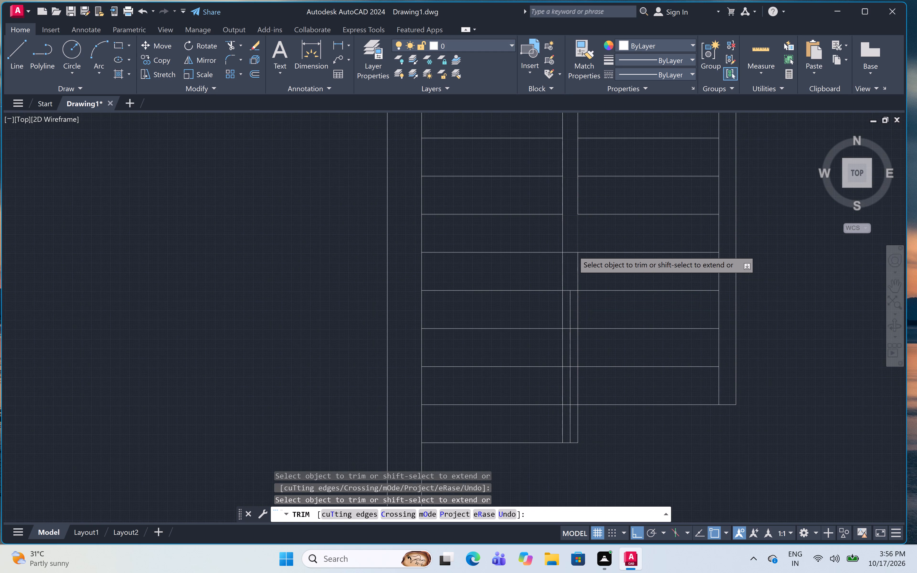
pyautogui.scroll(1, 573, 251)
# Trim the next tread lines across the stair's central gap and the remaining lower part of the vertical centre line.
pyautogui.click(573, 226)
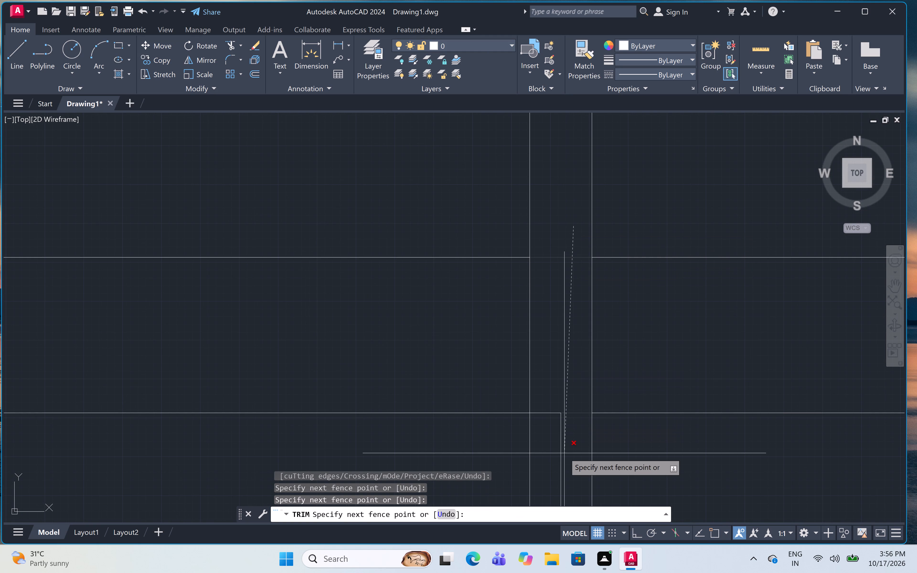
pyautogui.click(557, 451)
pyautogui.click(568, 423)
pyautogui.click(562, 431)
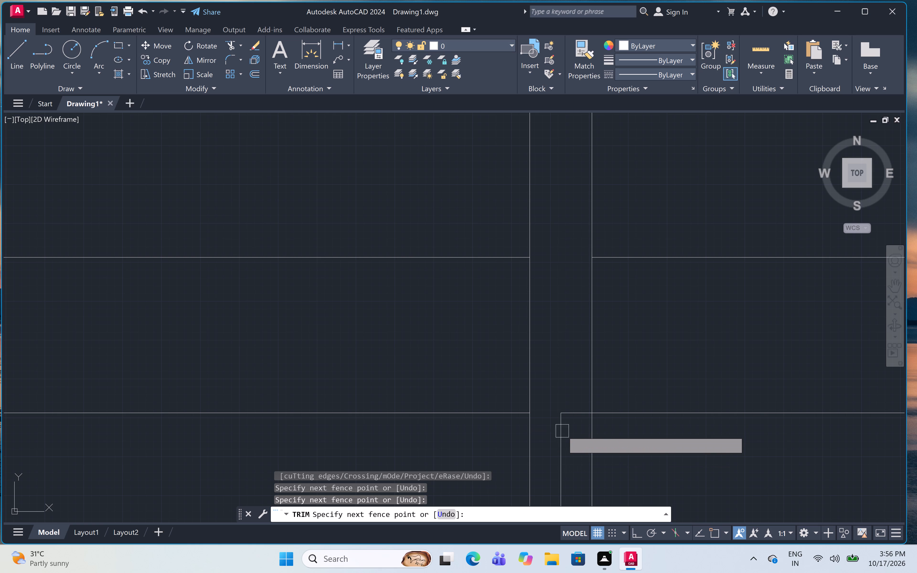
pyautogui.click(571, 411)
pyautogui.click(567, 420)
# Trim the remaining lower tread lines between the two centre offset lines with one fence, keeping the bottom edge closed.
pyautogui.scroll(-4, 563, 317)
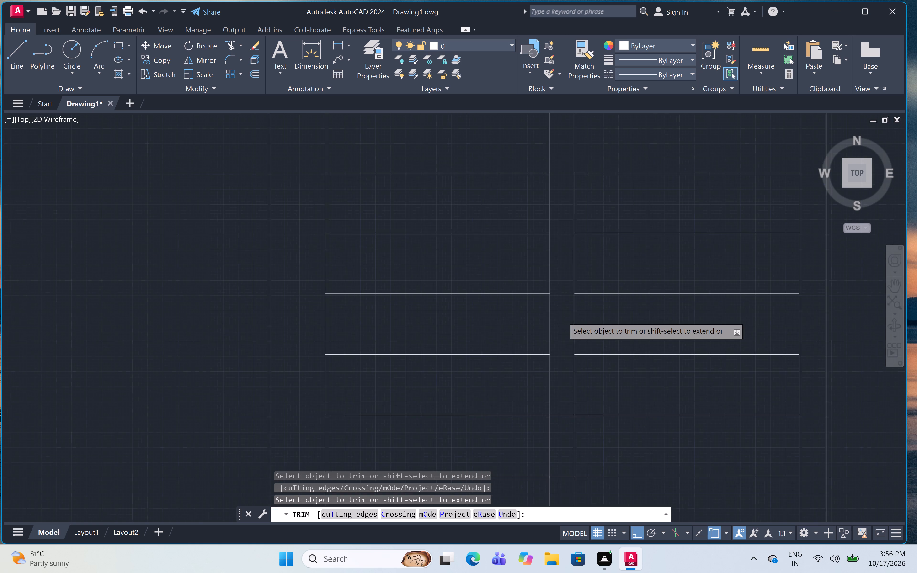
pyautogui.scroll(3, 555, 364)
pyautogui.scroll(-1, 554, 363)
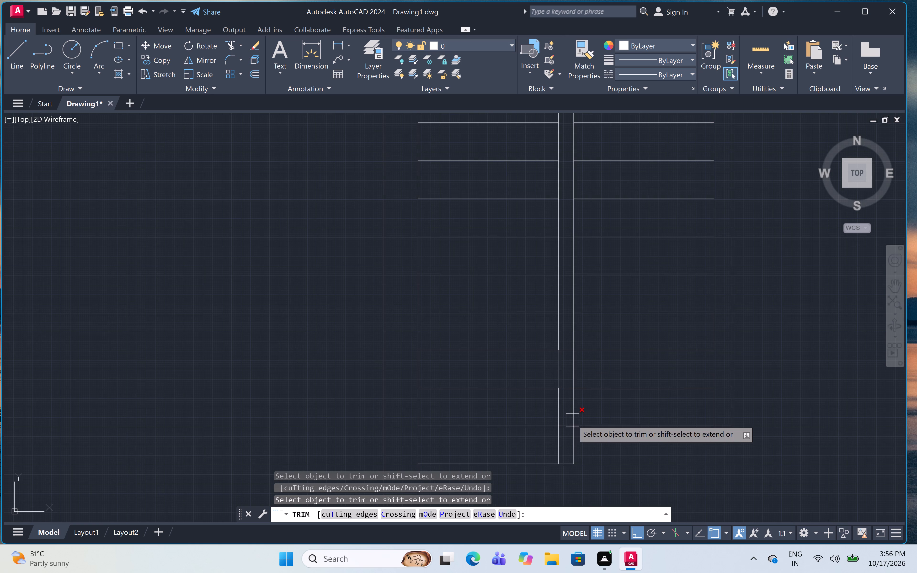
pyautogui.scroll(1, 563, 405)
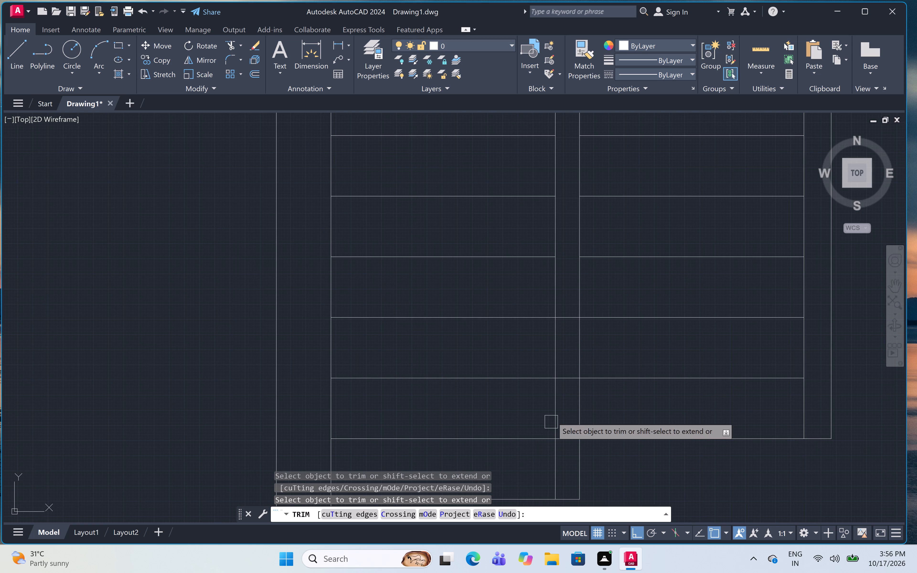
pyautogui.moveTo(561, 401); pyautogui.dragTo(568, 369, button='middle')
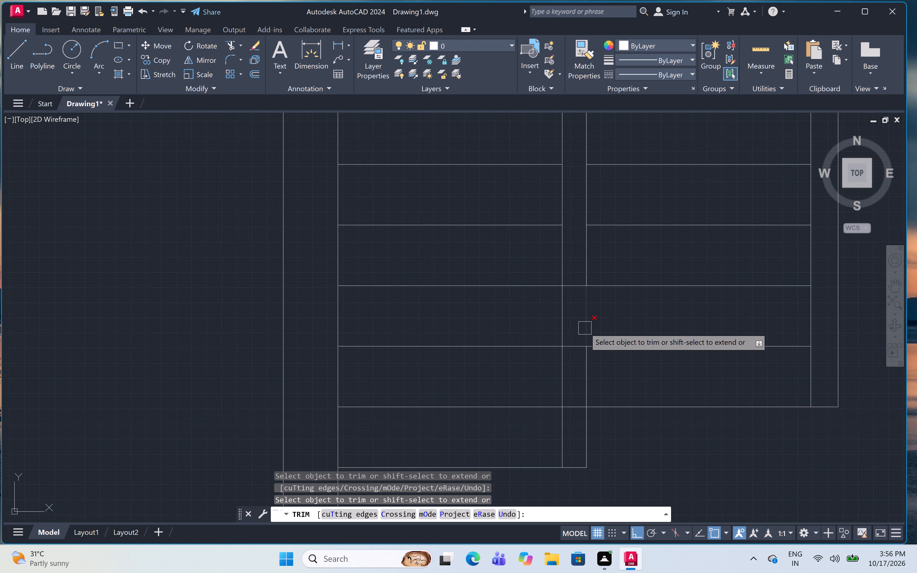
pyautogui.moveTo(575, 259); pyautogui.dragTo(575, 262)
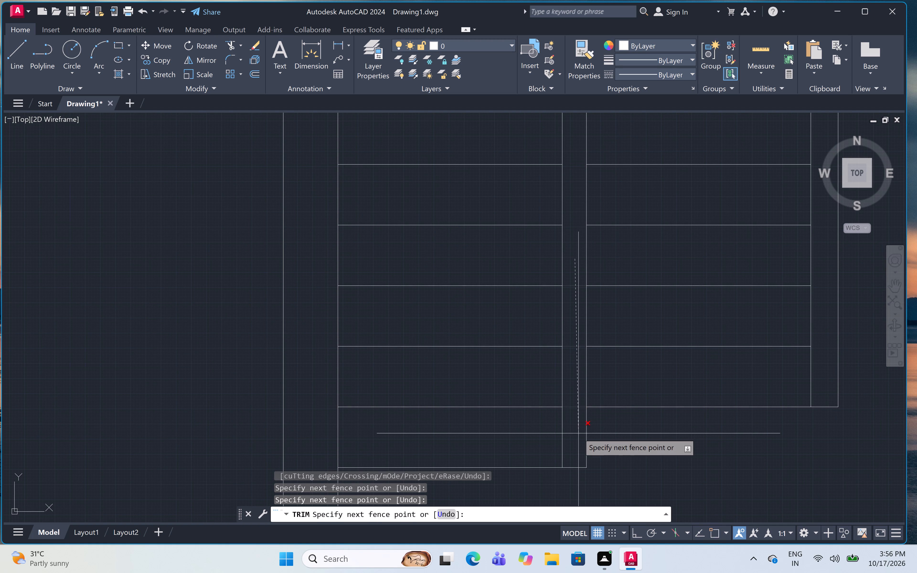
pyautogui.click(578, 433)
pyautogui.press('Escape')
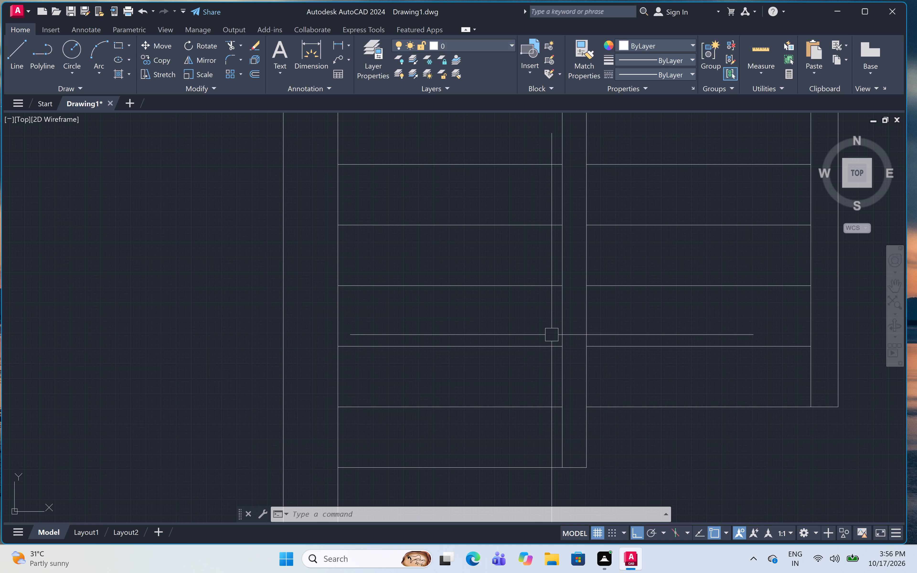
# Draw a 4' long window outline with lines across the thickness of the left outer wall in the upper-left room.
pyautogui.scroll(-2, 552, 335)
pyautogui.moveTo(754, 296); pyautogui.dragTo(703, 350, button='middle')
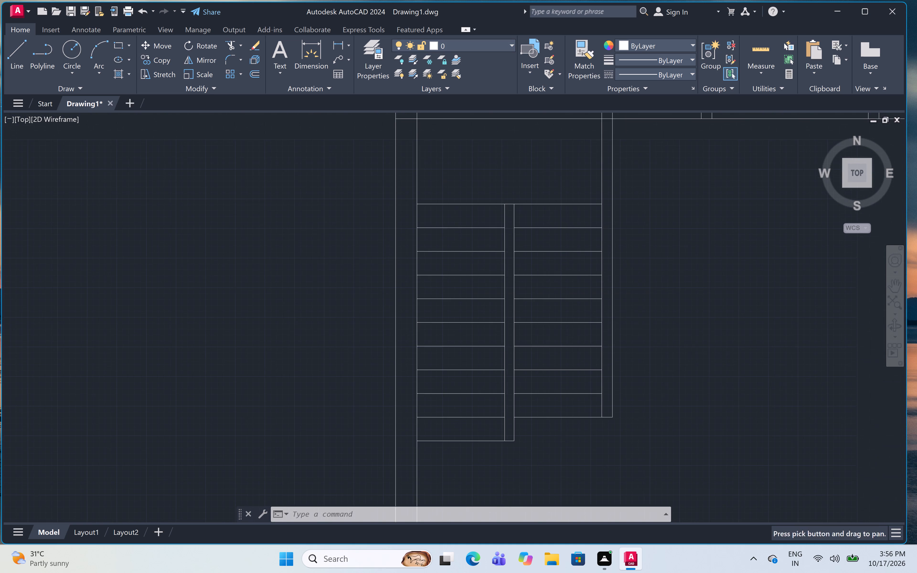
pyautogui.scroll(-1, 703, 344)
pyautogui.moveTo(703, 343); pyautogui.dragTo(618, 398, button='middle')
pyautogui.scroll(-2, 610, 351)
pyautogui.moveTo(610, 350); pyautogui.dragTo(582, 308, button='middle')
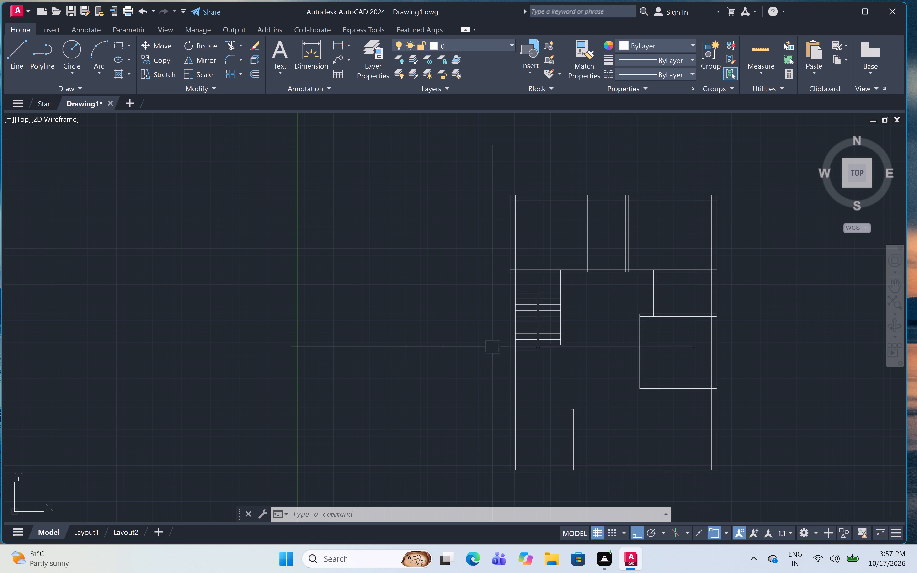
pyautogui.scroll(2, 520, 187)
pyautogui.scroll(-3, 518, 279)
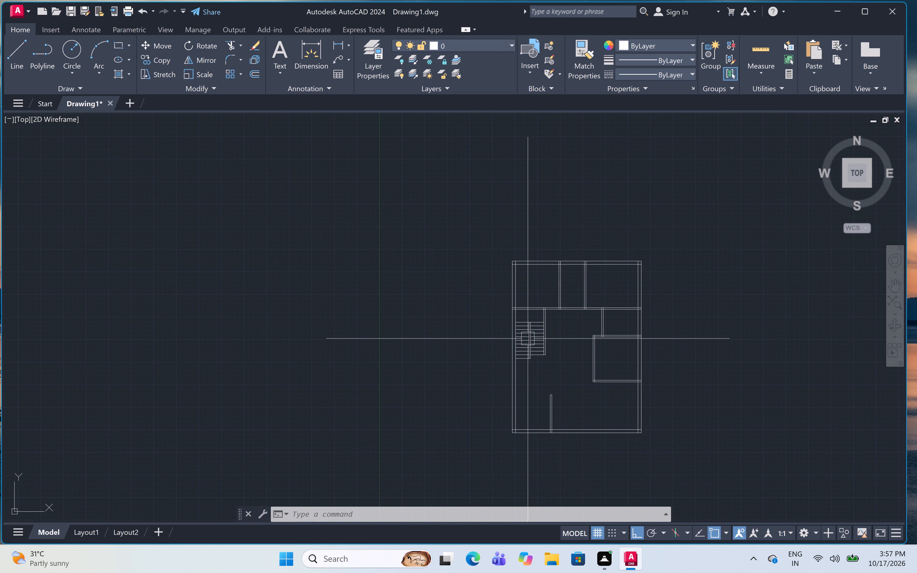
pyautogui.scroll(3, 528, 339)
pyautogui.moveTo(492, 170); pyautogui.dragTo(448, 360, button='middle')
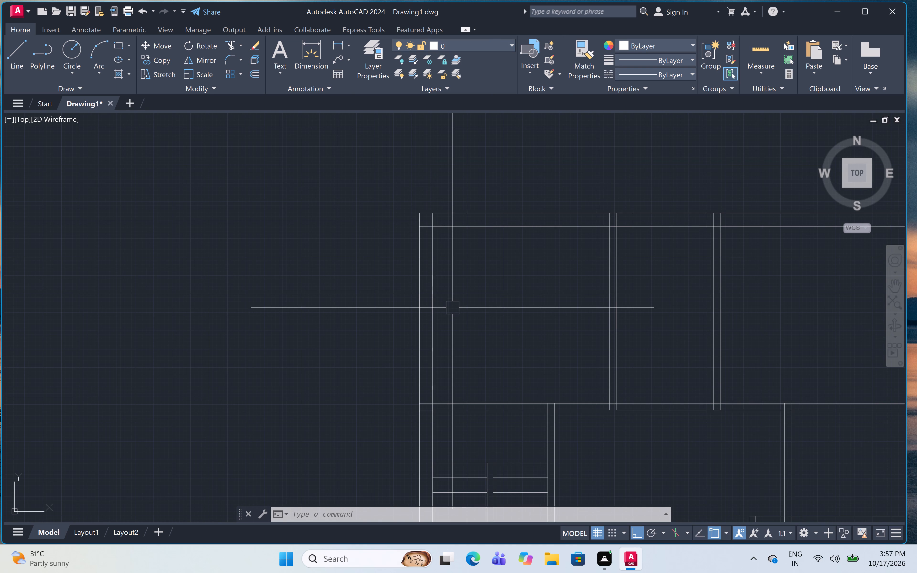
pyautogui.write('l')
pyautogui.press('space')
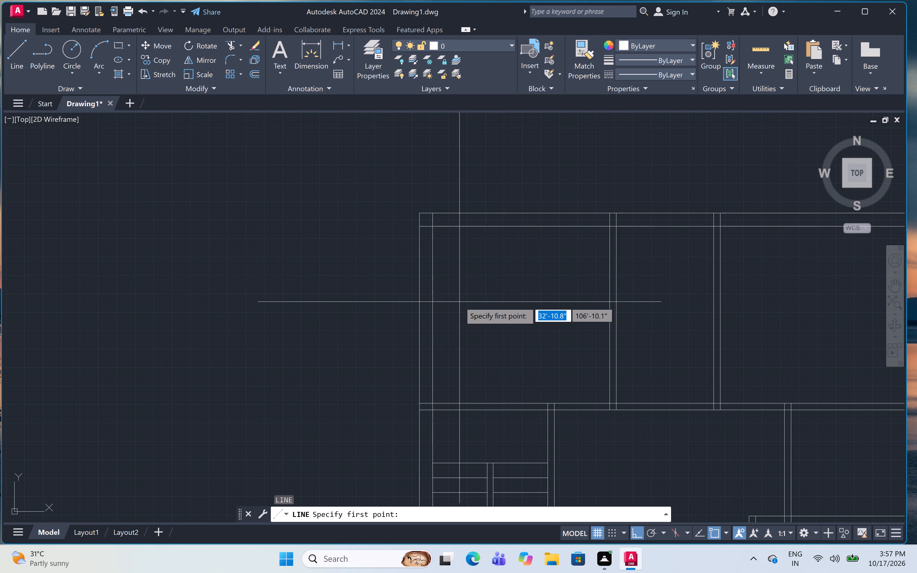
pyautogui.scroll(1, 418, 274)
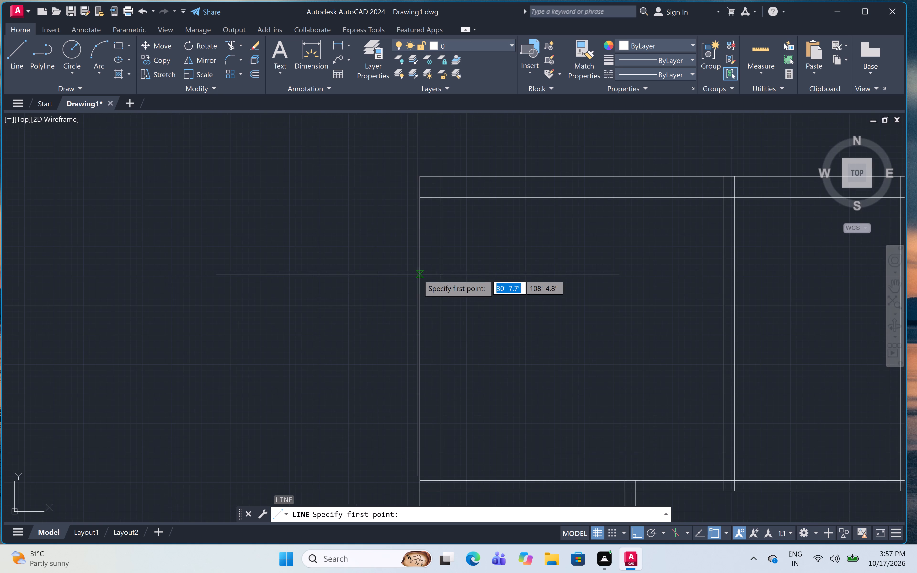
pyautogui.click(419, 274)
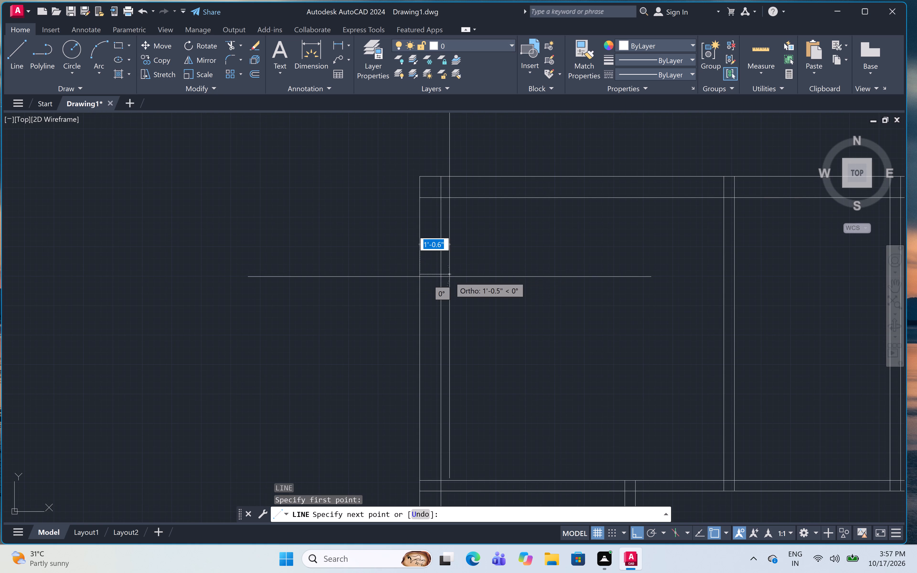
pyautogui.click(441, 274)
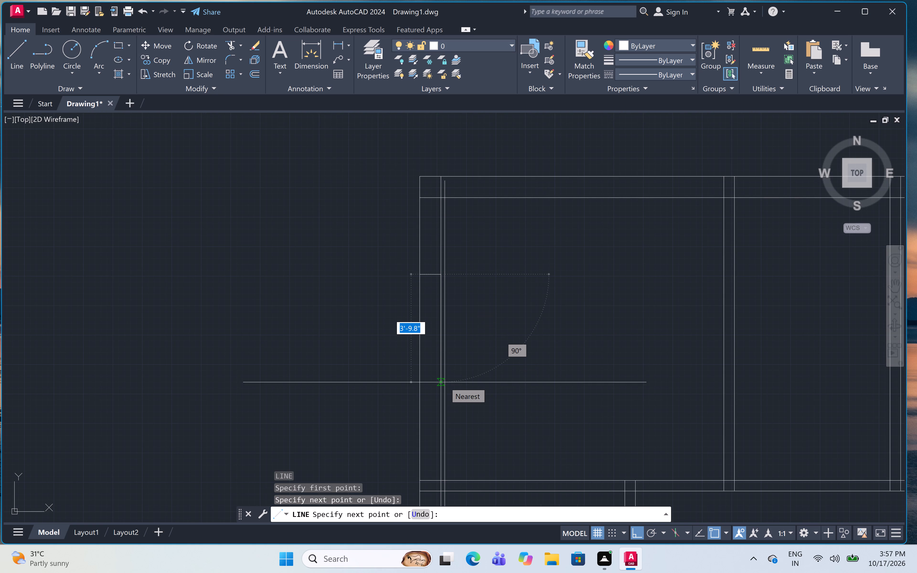
pyautogui.write("4'")
pyautogui.press('space')
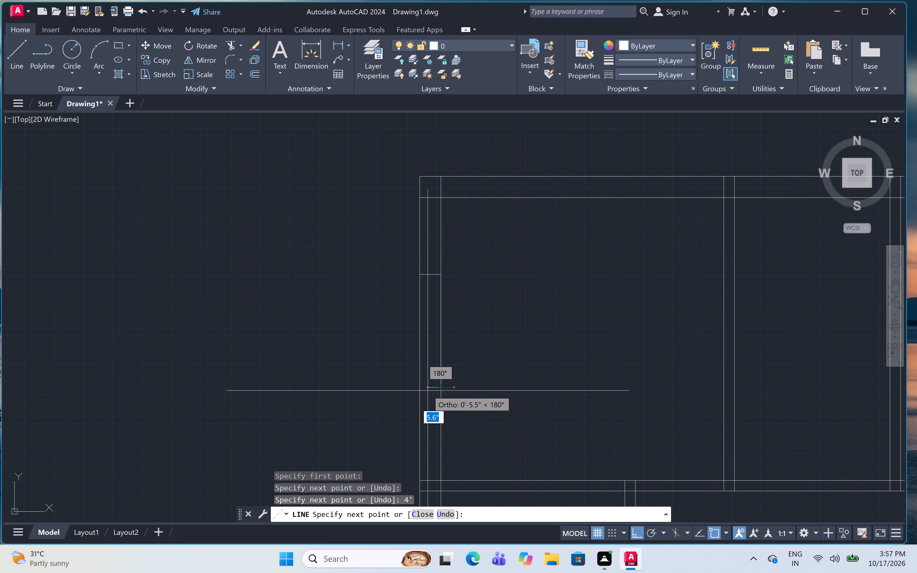
pyautogui.click(419, 386)
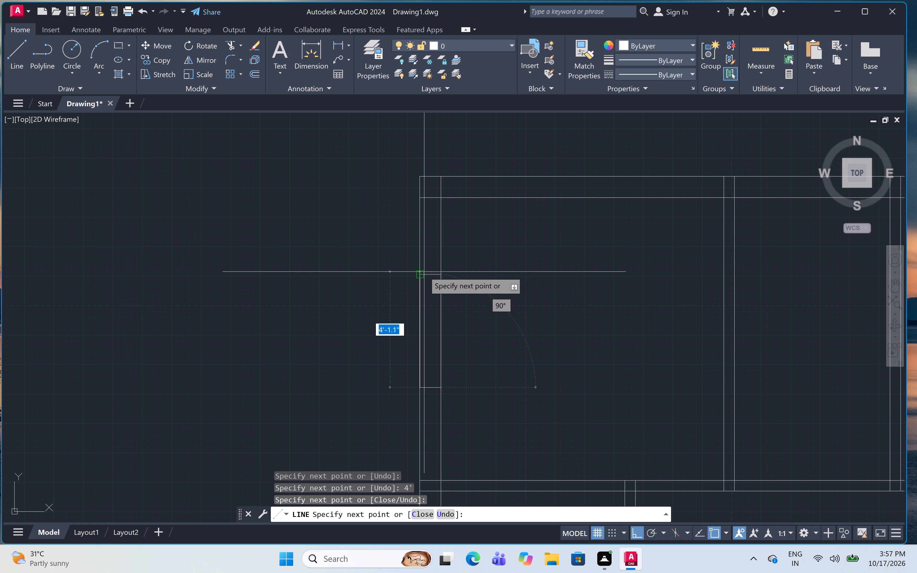
pyautogui.click(422, 273)
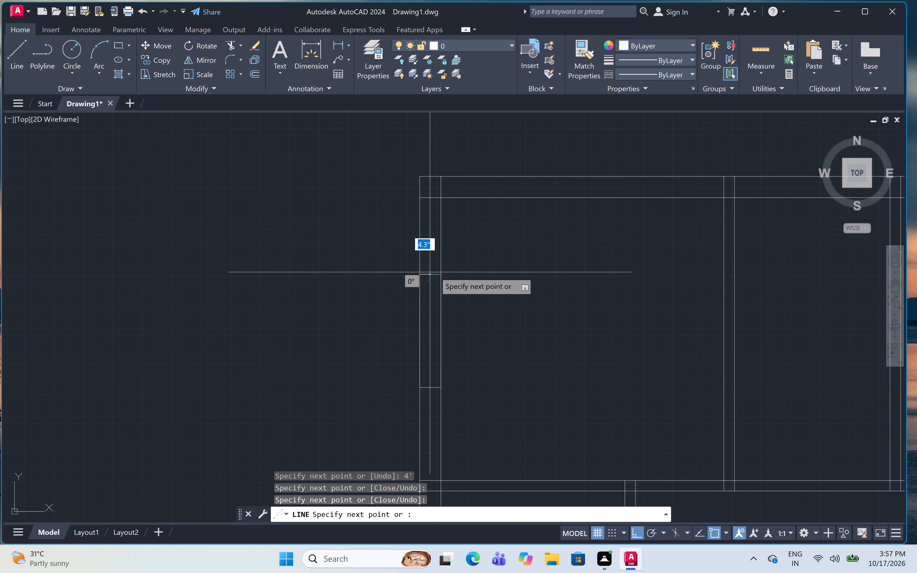
pyautogui.press('Escape')
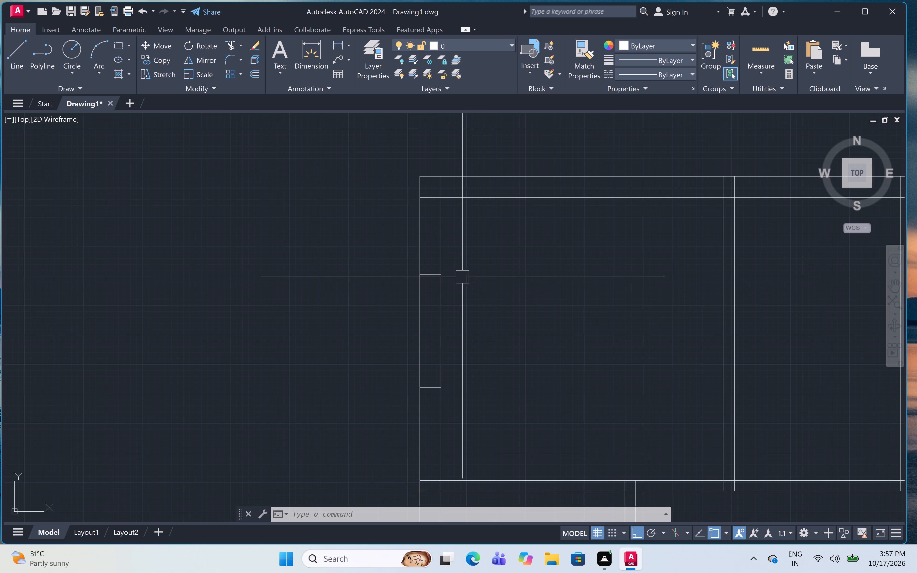
# Draw a 4' long window outline across the thickness of the left outer wall beside the staircase treads.
pyautogui.scroll(-4, 448, 187)
pyautogui.scroll(4, 450, 260)
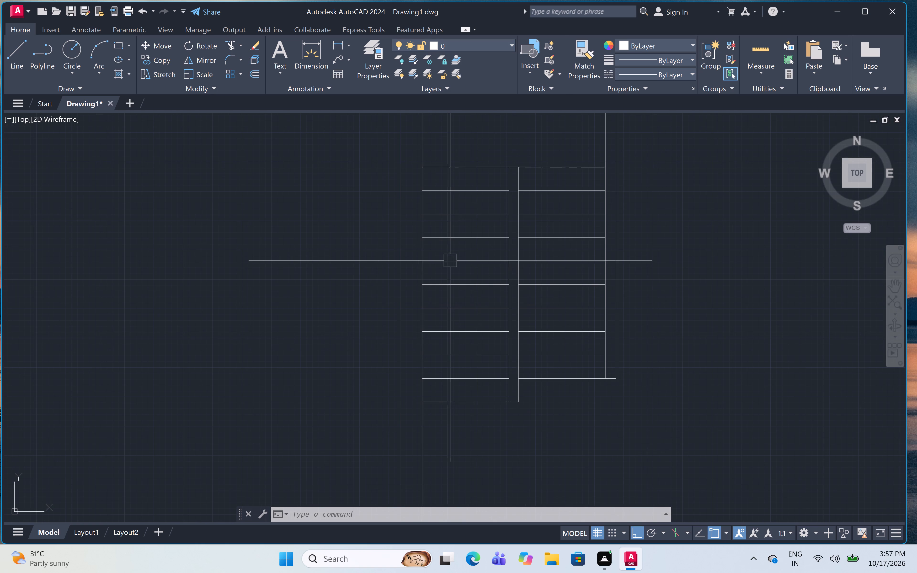
pyautogui.write('l')
pyautogui.press('space')
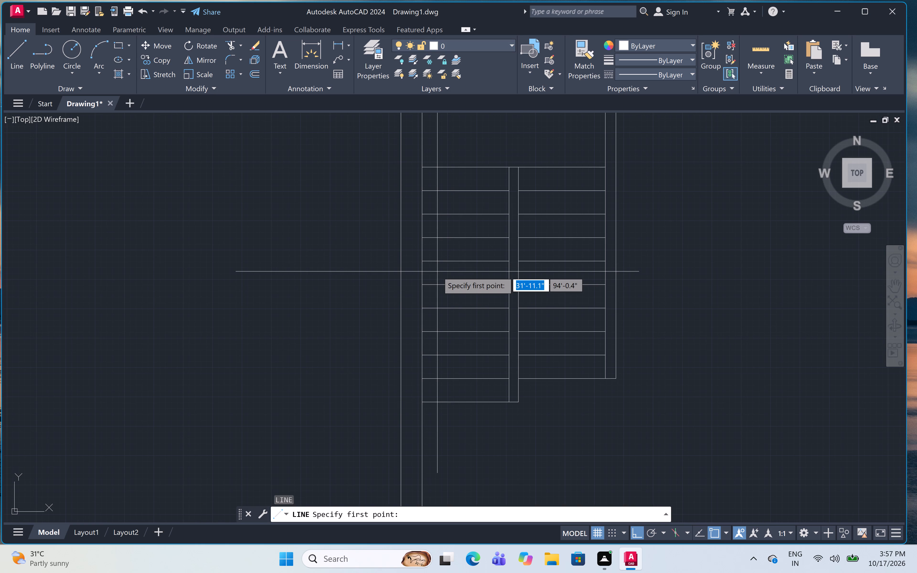
pyautogui.click(401, 186)
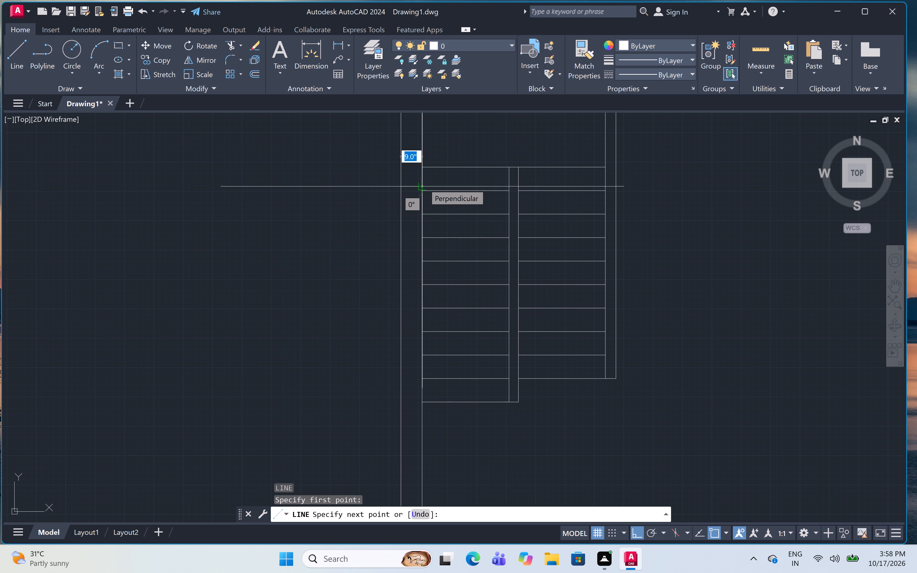
pyautogui.click(424, 184)
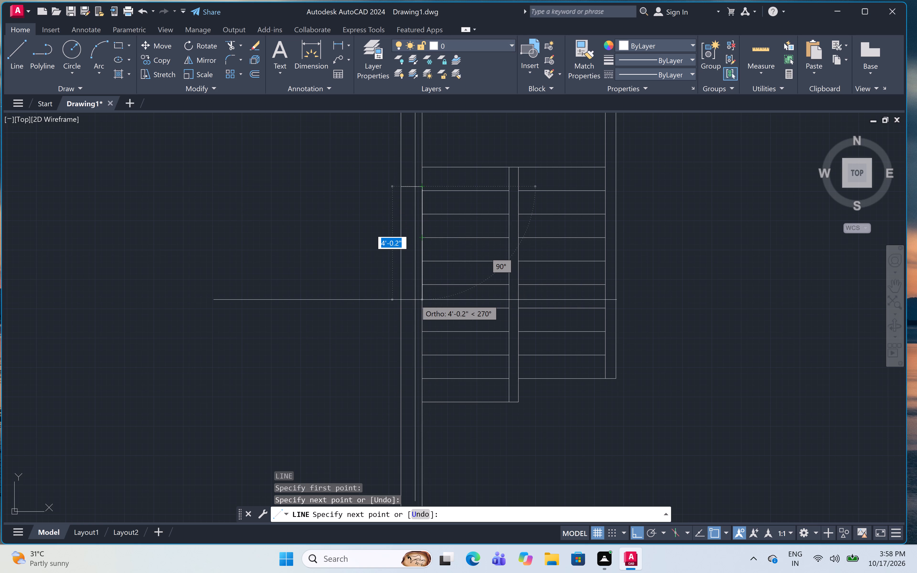
pyautogui.press('4')
pyautogui.write("'")
pyautogui.press('space')
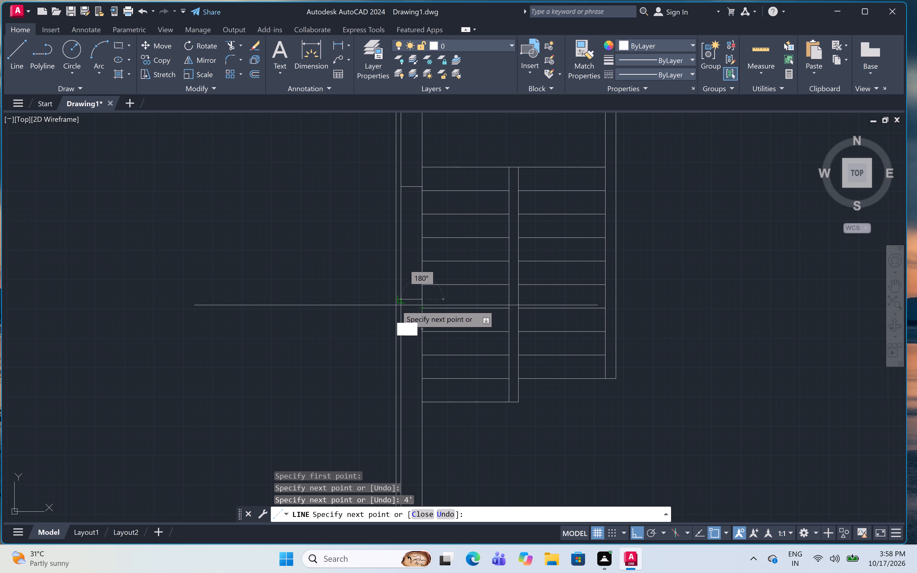
pyautogui.click(399, 299)
pyautogui.click(398, 183)
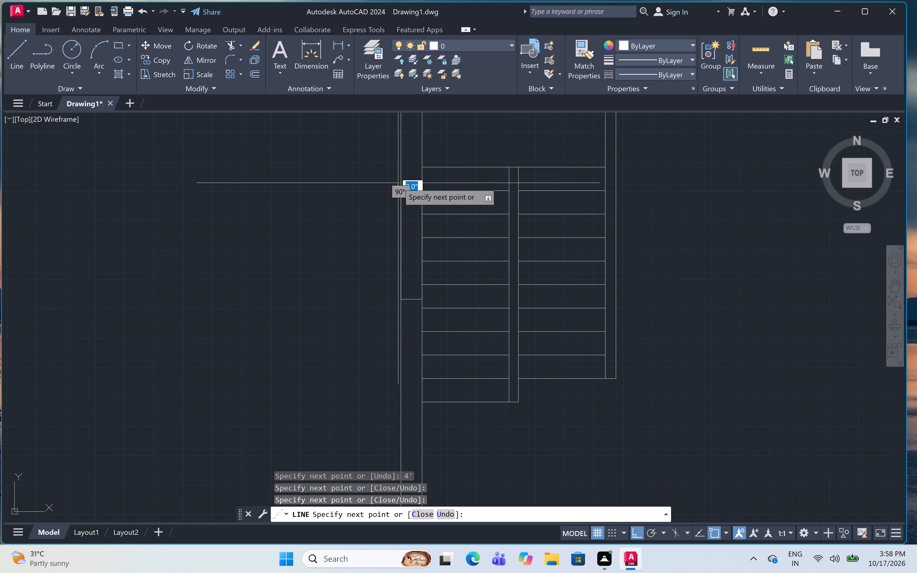
pyautogui.press('Escape')
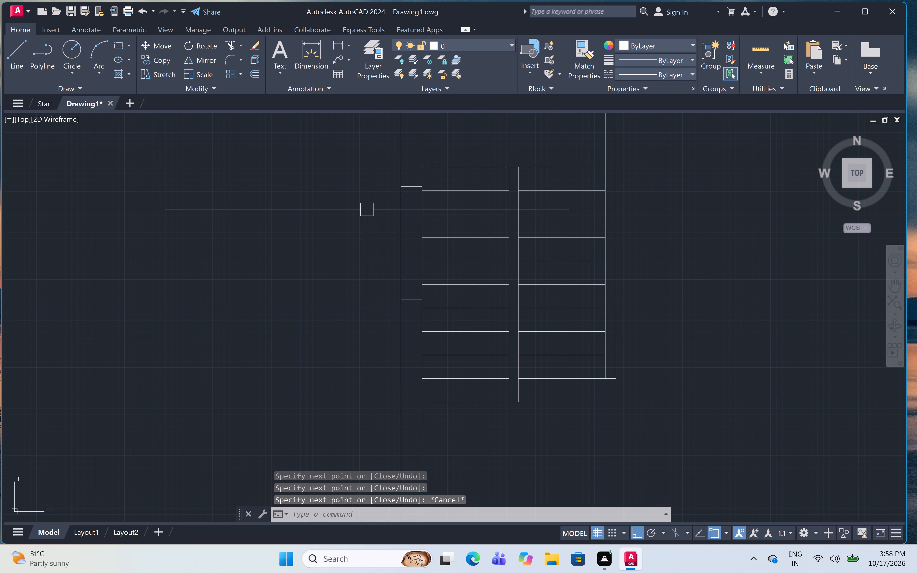
# Draw a 4' long window outline across the left outer wall's thickness, near the plan's lower-left corner.
pyautogui.scroll(-4, 363, 204)
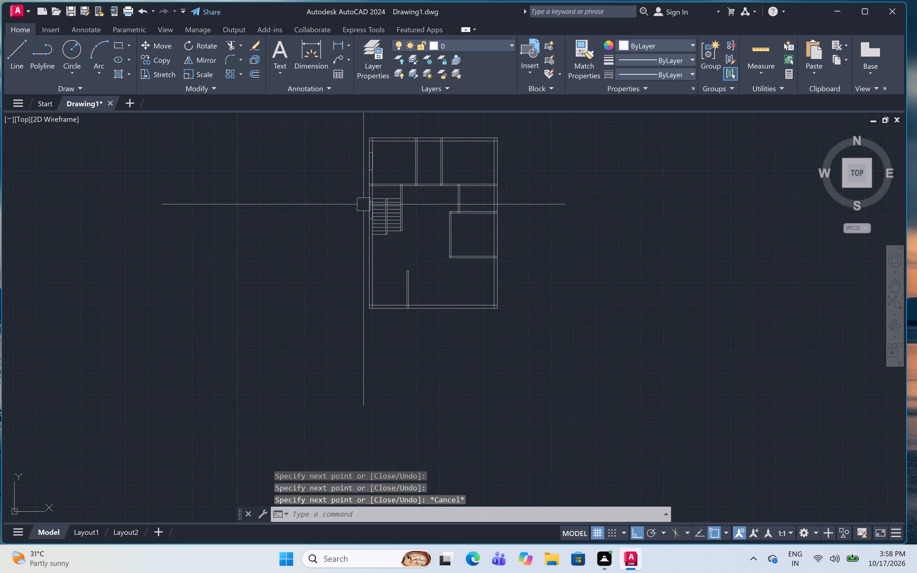
pyautogui.scroll(4, 372, 300)
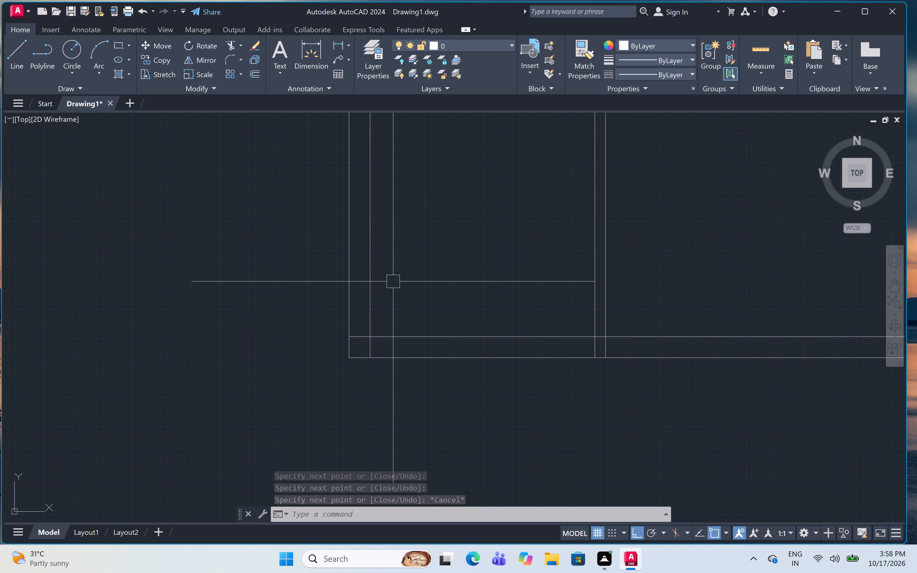
pyautogui.write('l')
pyautogui.press('space')
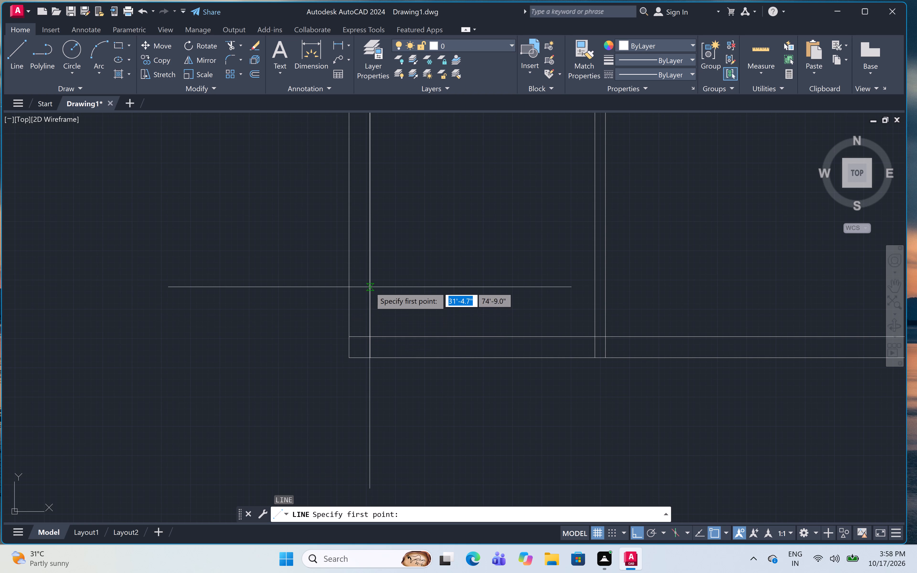
pyautogui.click(370, 289)
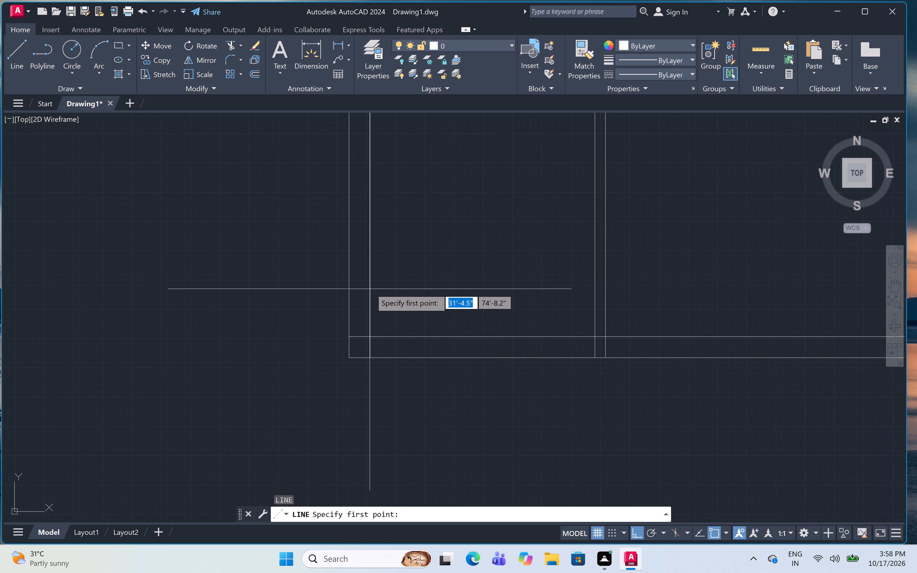
pyautogui.click(345, 287)
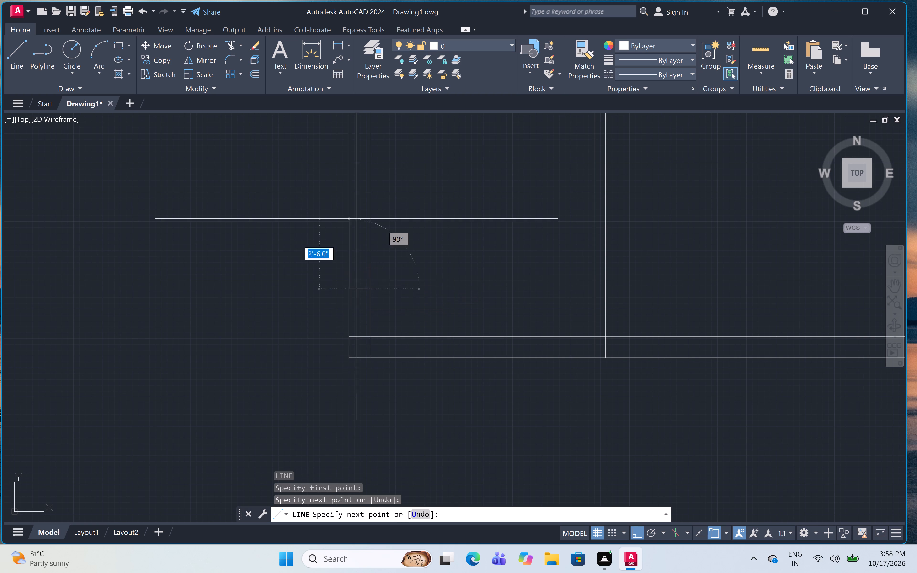
pyautogui.moveTo(360, 187); pyautogui.dragTo(370, 251, button='middle')
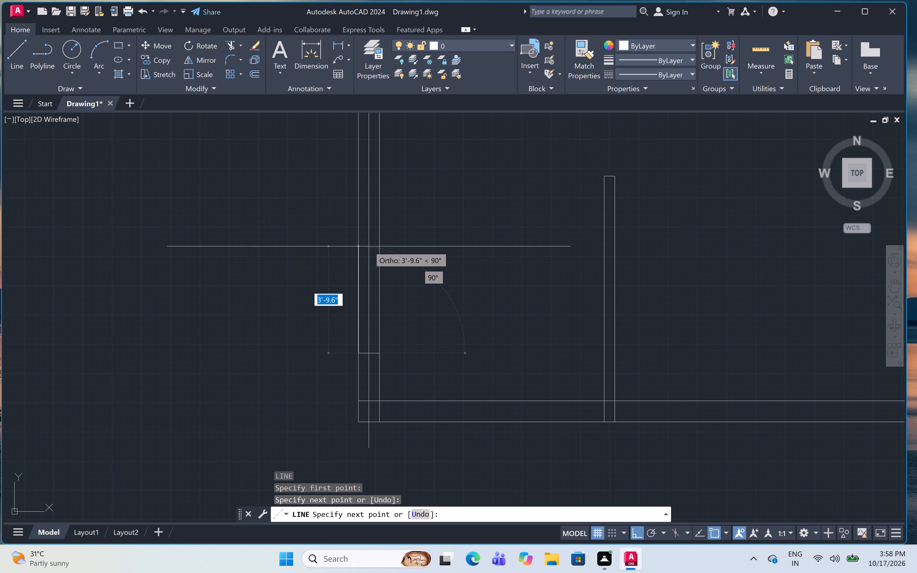
pyautogui.write("4'")
pyautogui.press('space')
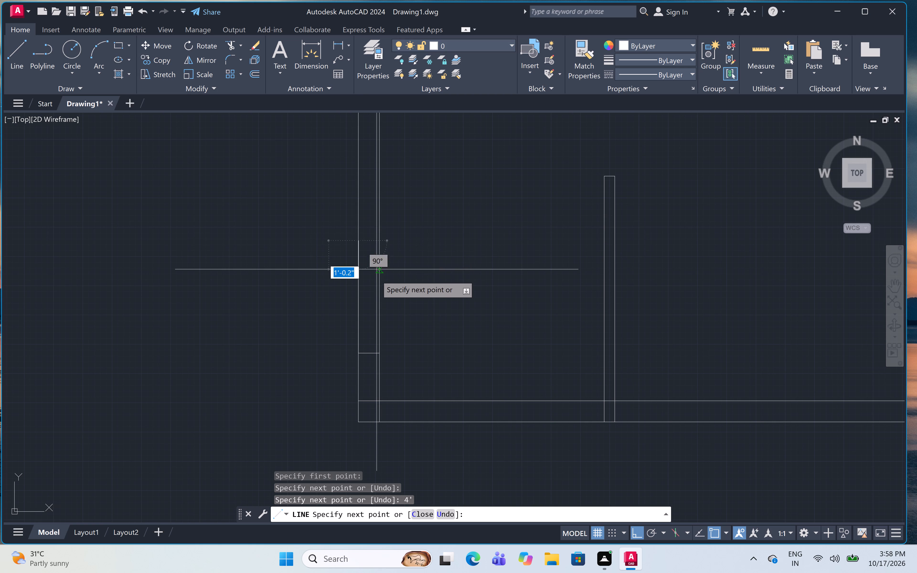
pyautogui.click(381, 241)
pyautogui.click(379, 355)
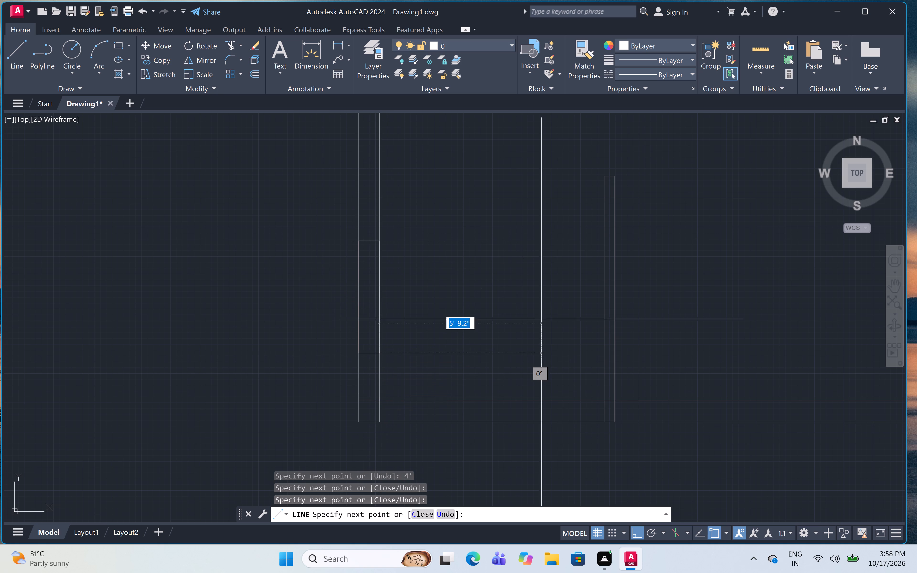
pyautogui.press('Escape')
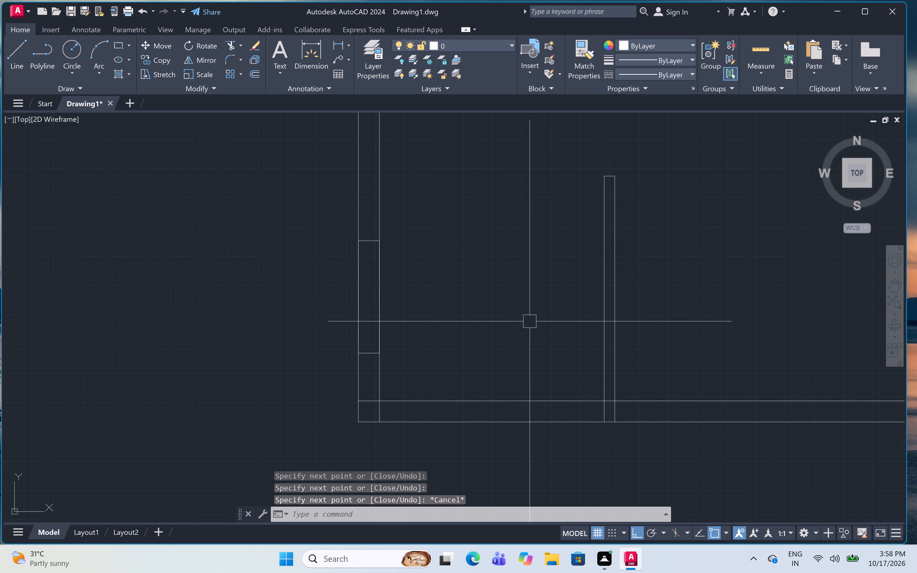
# Draw another 4' long window outline in the left outer wall, between the lower-left corner window and the staircase.
pyautogui.scroll(-4, 432, 281)
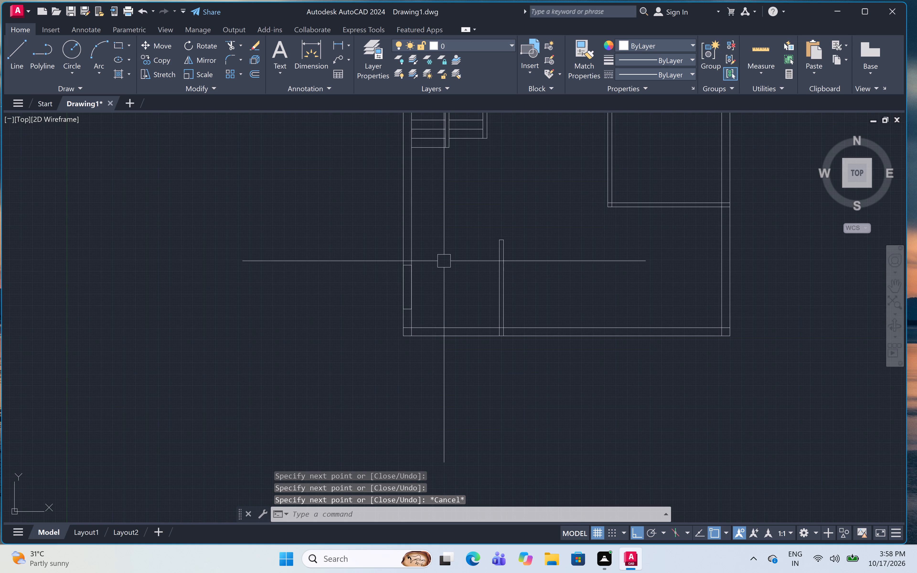
pyautogui.moveTo(444, 260); pyautogui.dragTo(456, 307, button='middle')
pyautogui.scroll(3, 428, 289)
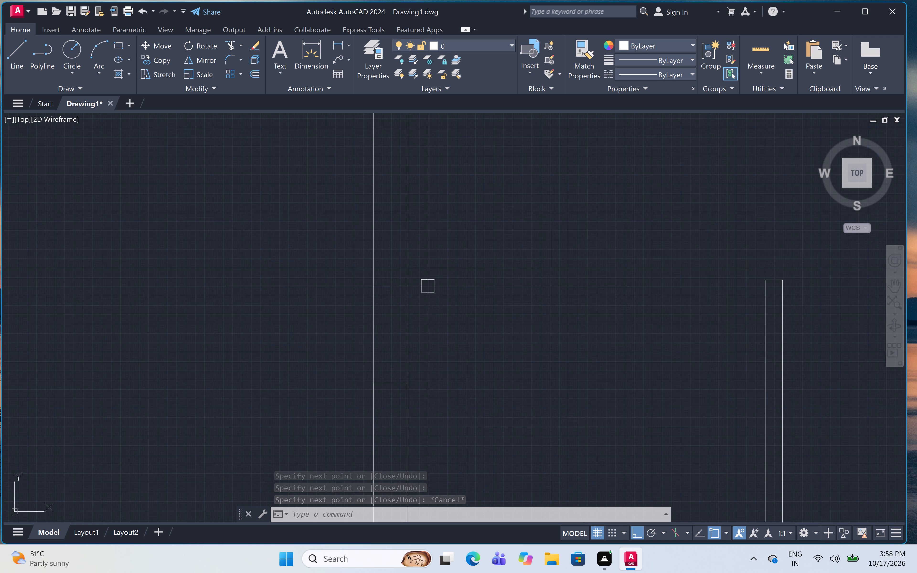
pyautogui.write('l')
pyautogui.press('space')
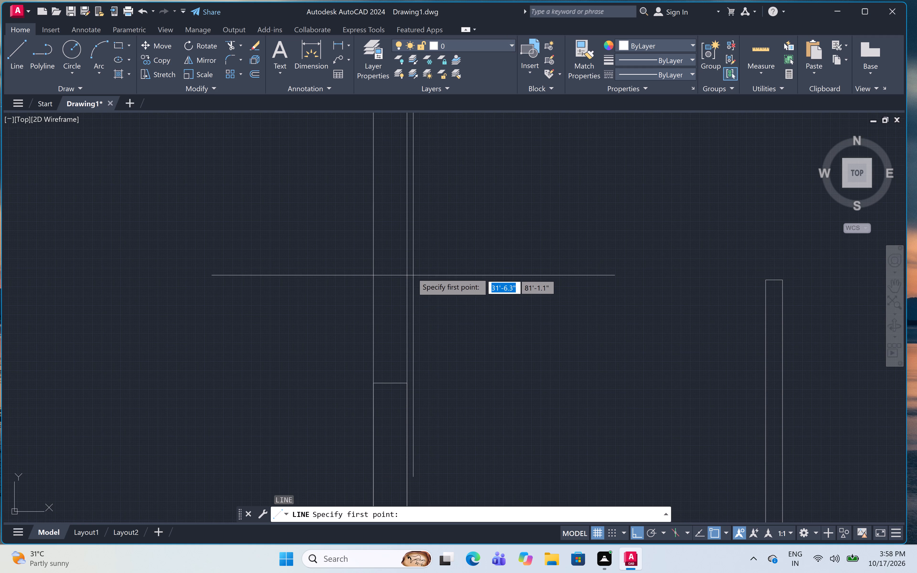
pyautogui.click(408, 263)
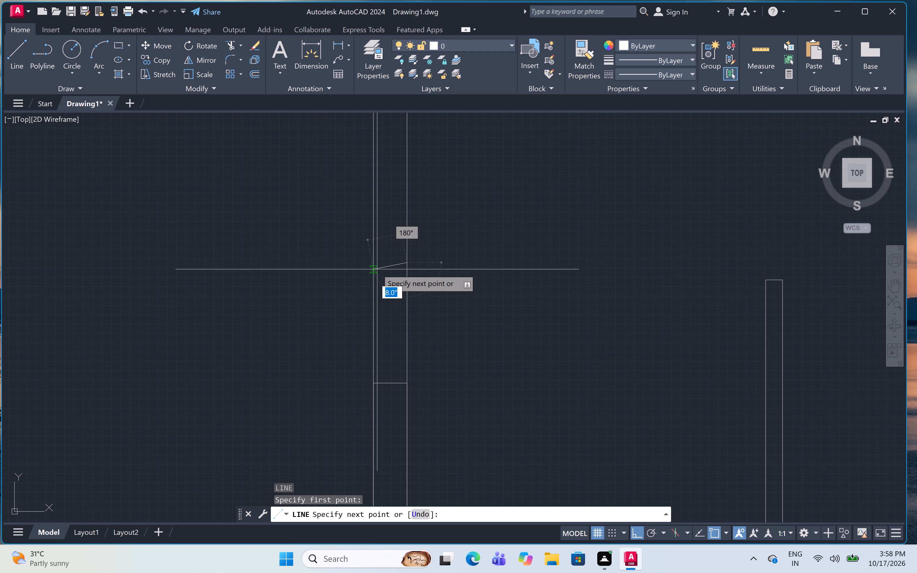
pyautogui.click(375, 264)
pyautogui.moveTo(387, 196); pyautogui.dragTo(381, 300, button='middle')
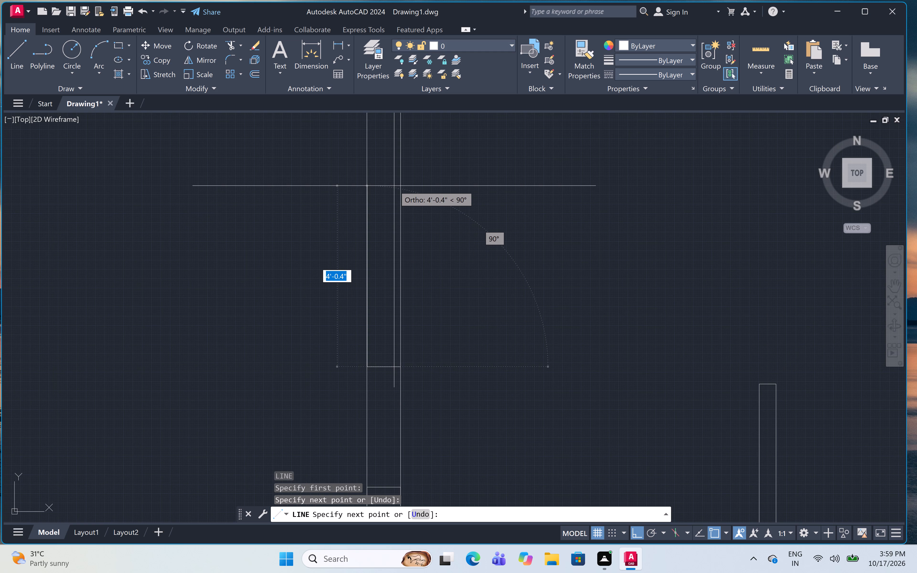
pyautogui.write("4'")
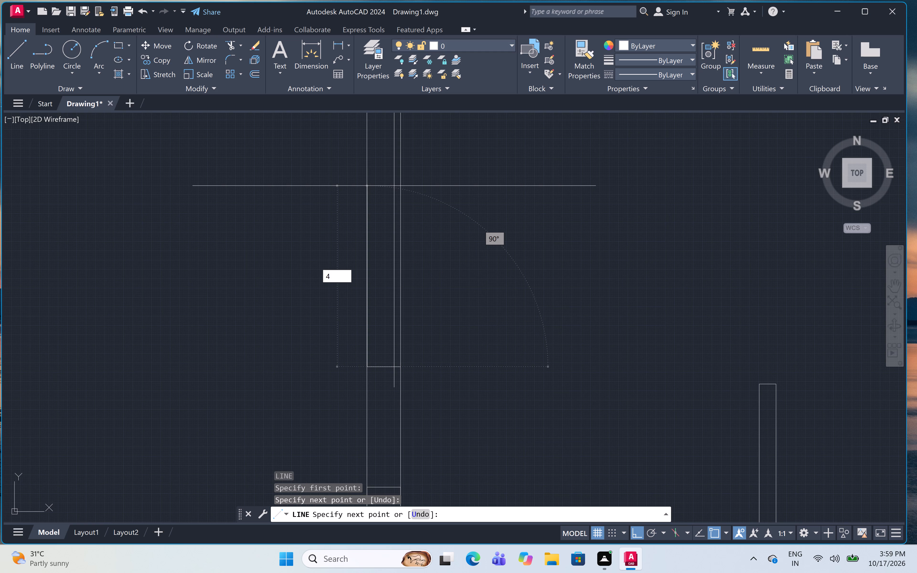
pyautogui.press('space')
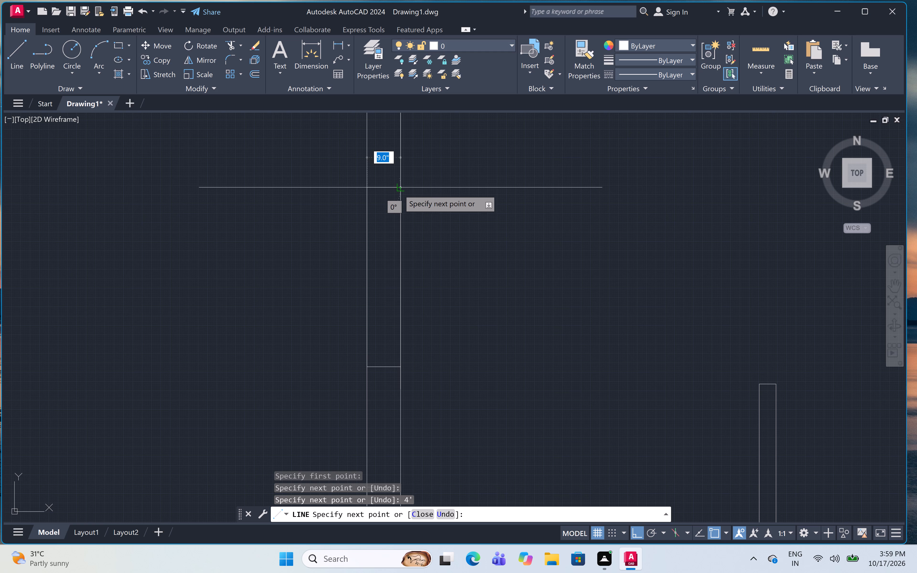
pyautogui.moveTo(403, 186); pyautogui.dragTo(403, 190)
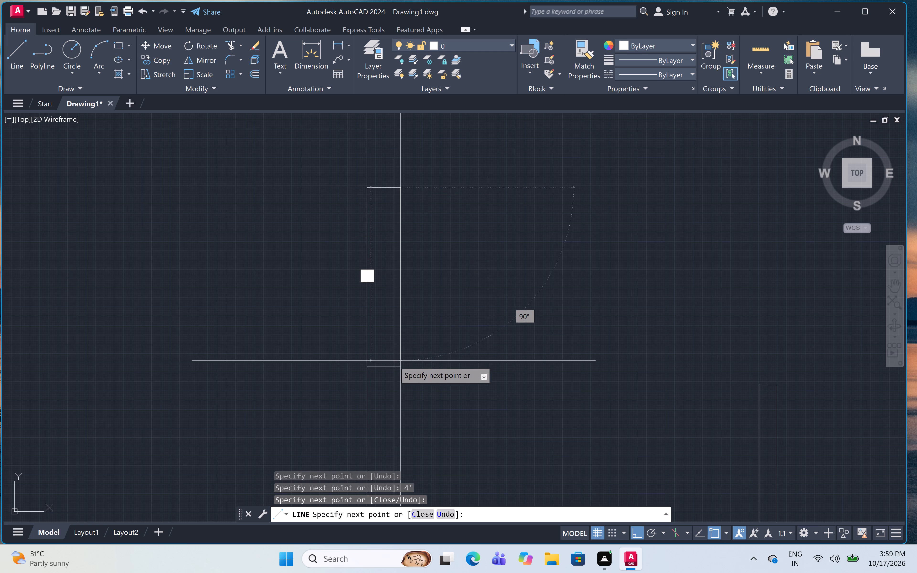
pyautogui.click(401, 365)
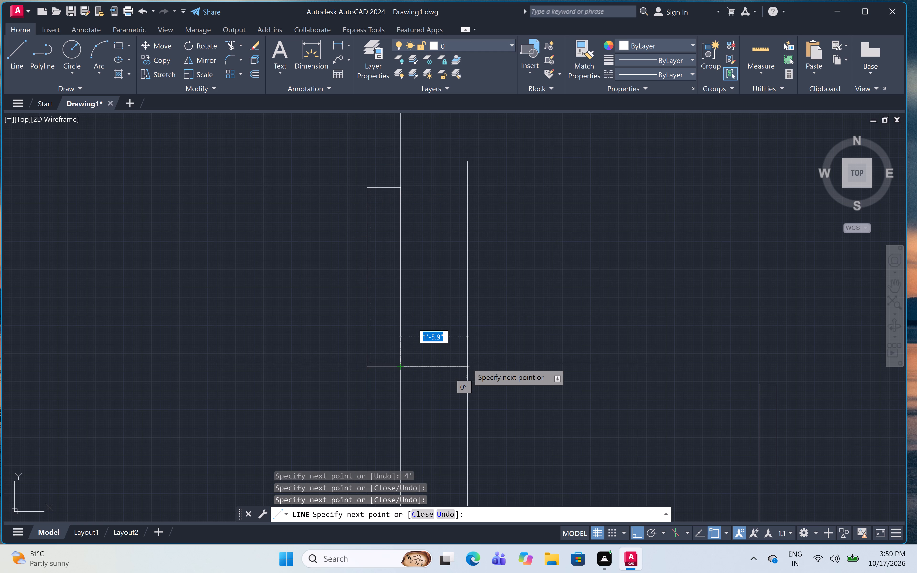
pyautogui.press('Escape')
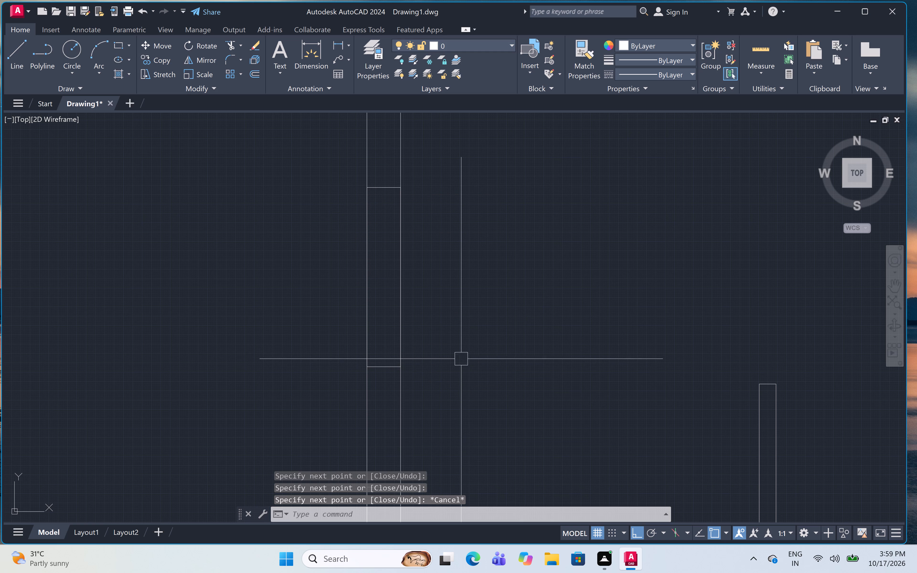
# Draw a 4' long window outline across the bottom outer wall's thickness, between the short lower partition and the plan's lower-right corner.
pyautogui.scroll(-5, 452, 359)
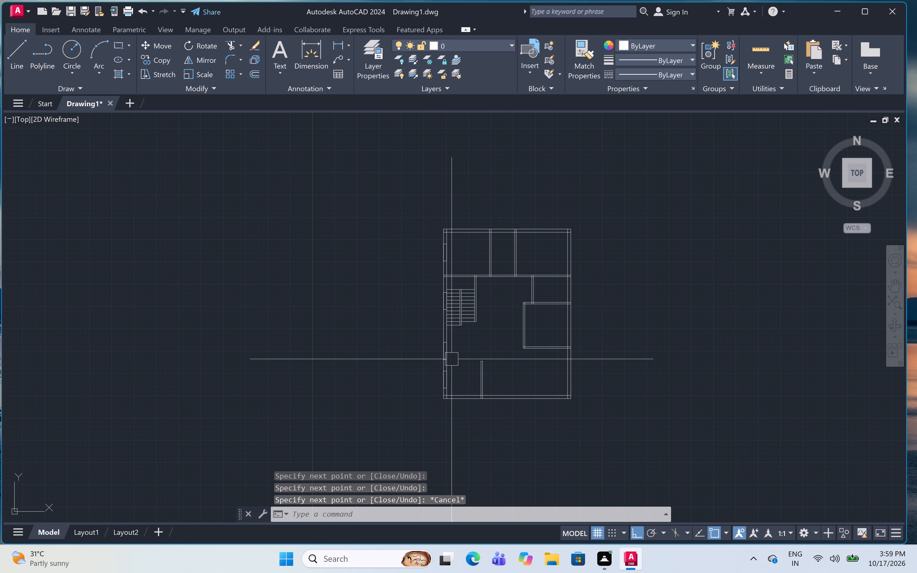
pyautogui.moveTo(474, 361); pyautogui.dragTo(384, 377, button='middle')
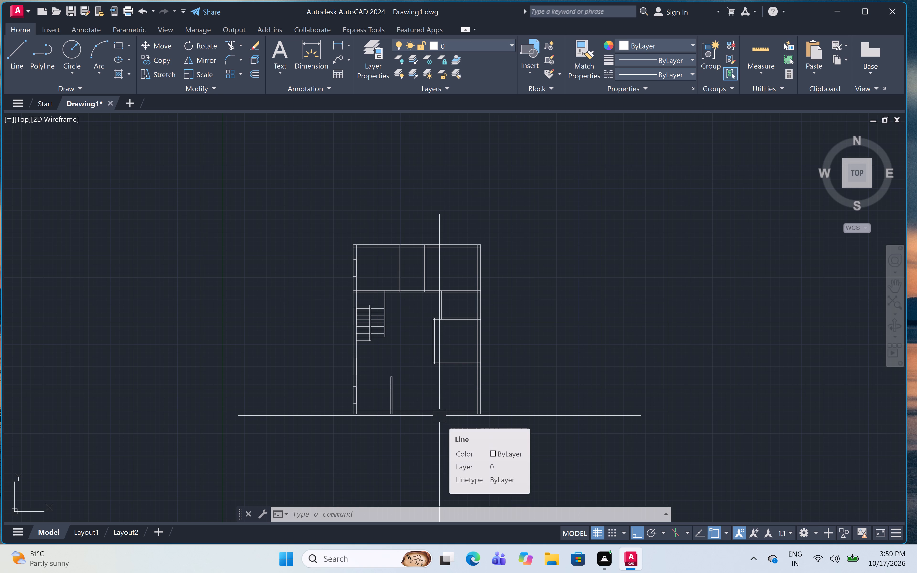
pyautogui.scroll(5, 439, 415)
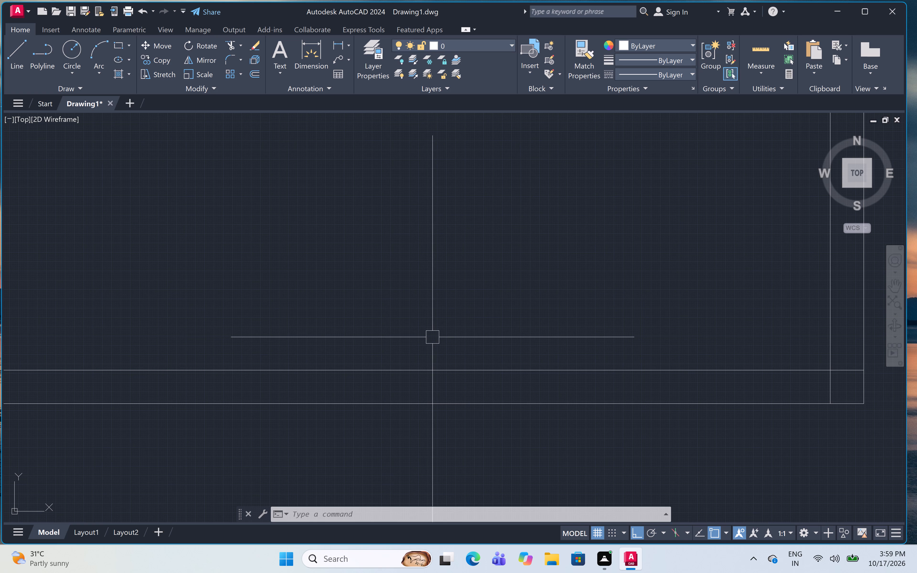
pyautogui.write('l')
pyautogui.press('space')
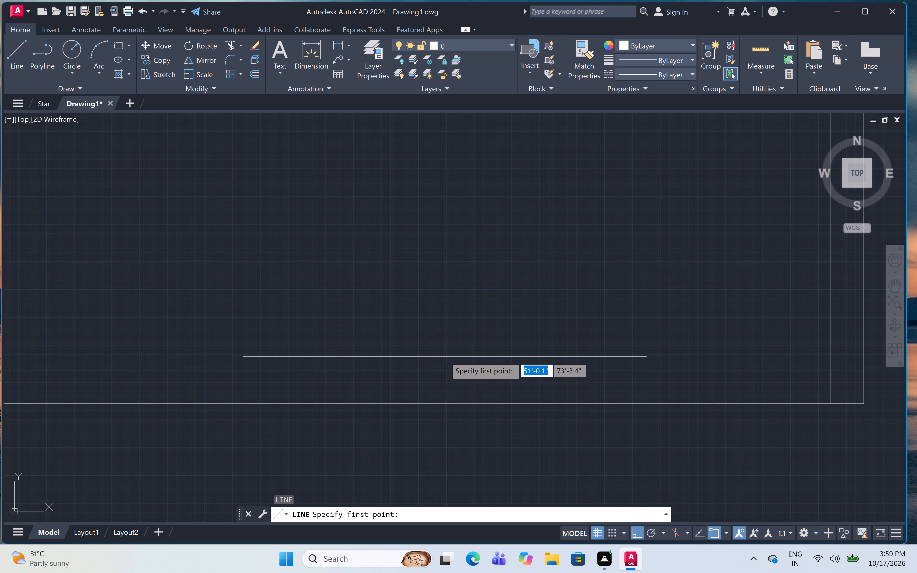
pyautogui.scroll(-1, 452, 330)
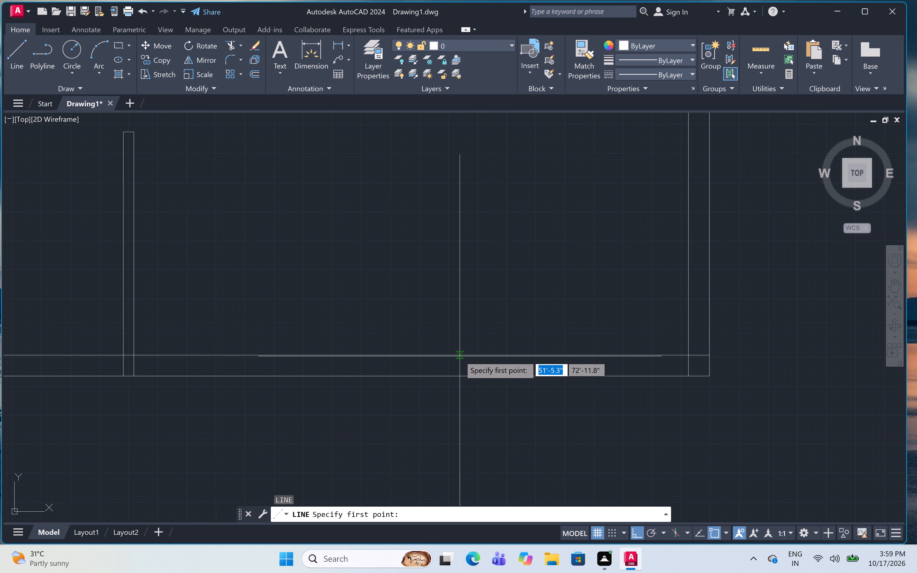
pyautogui.click(475, 354)
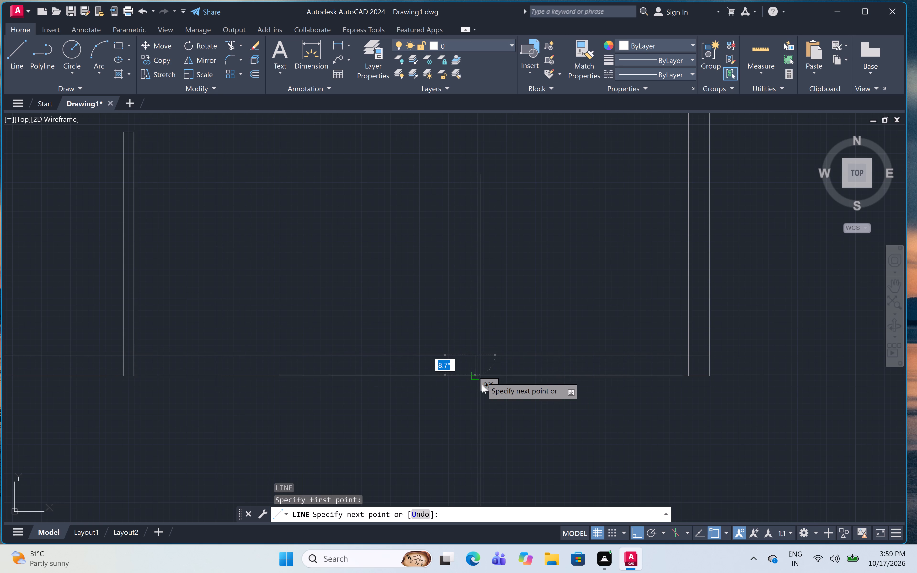
pyautogui.click(476, 377)
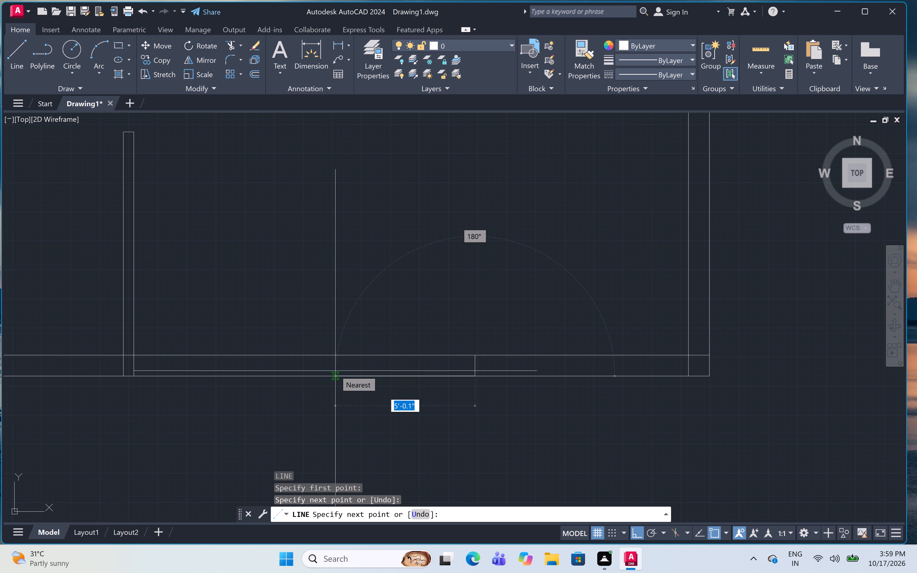
pyautogui.write("4'")
pyautogui.press('space')
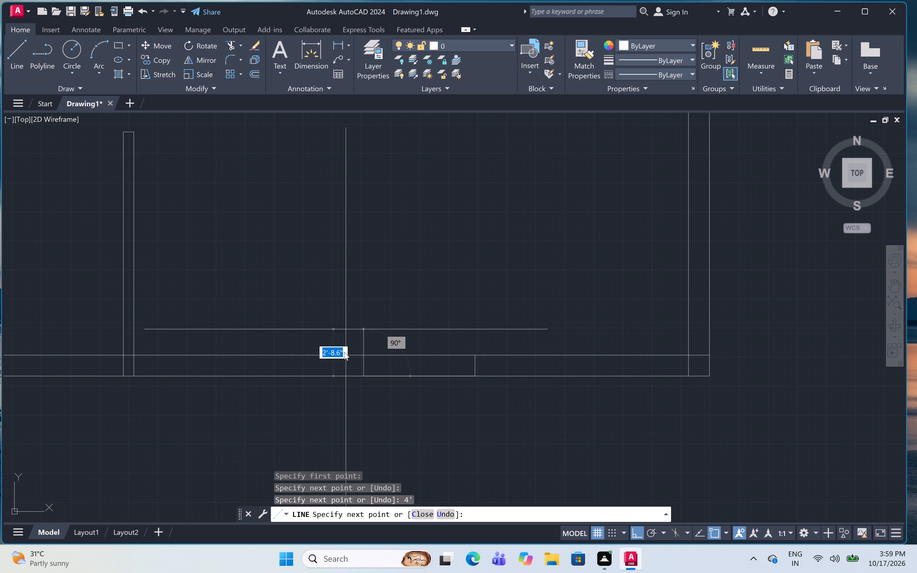
pyautogui.click(360, 353)
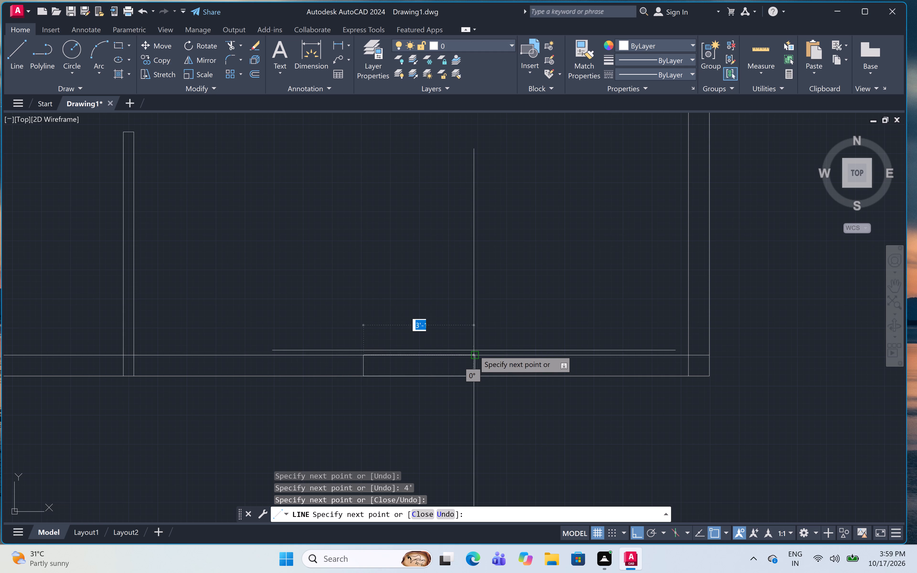
pyautogui.click(476, 352)
pyautogui.press('Escape')
# Begin a window outline in the enclosed room on the plan's right side with a line across the right outer wall's thickness.
pyautogui.scroll(-3, 482, 322)
pyautogui.moveTo(478, 347); pyautogui.dragTo(470, 373, button='middle')
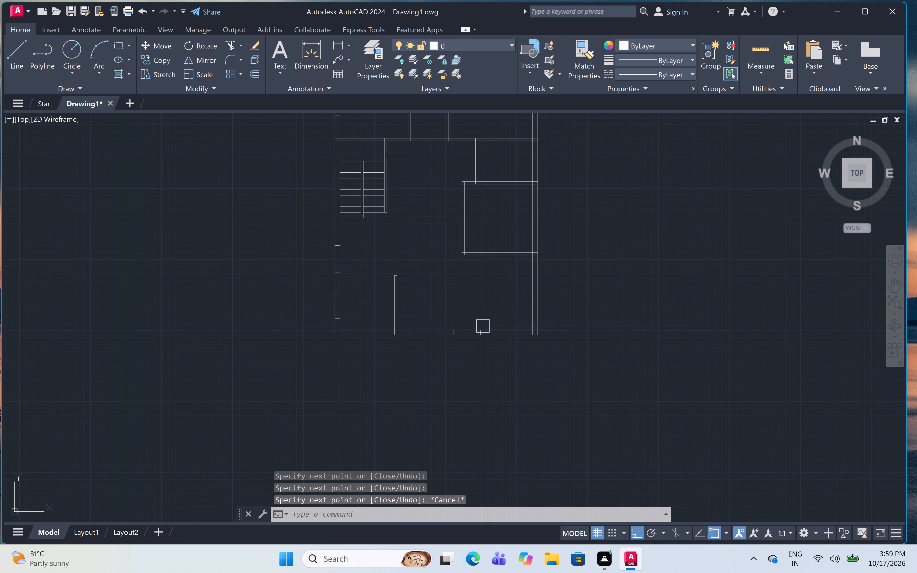
pyautogui.moveTo(470, 373); pyautogui.dragTo(461, 403, button='middle')
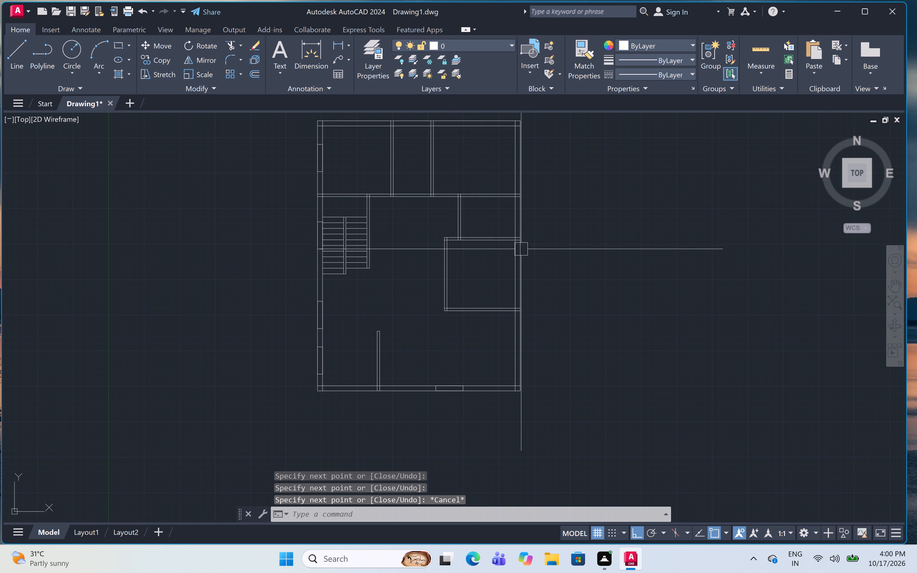
pyautogui.scroll(3, 521, 249)
pyautogui.scroll(-3, 521, 248)
pyautogui.moveTo(521, 248); pyautogui.dragTo(524, 294, button='middle')
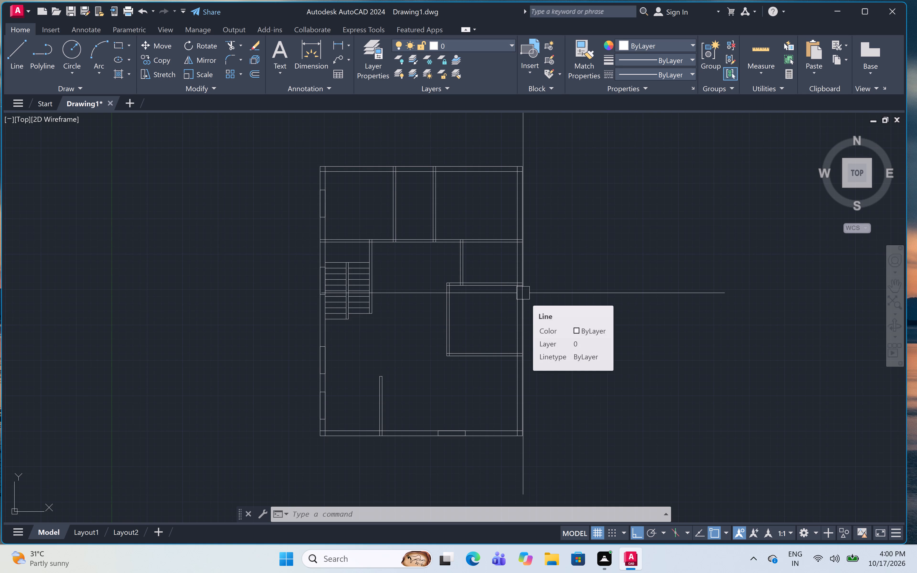
pyautogui.scroll(3, 523, 303)
pyautogui.scroll(-2, 580, 313)
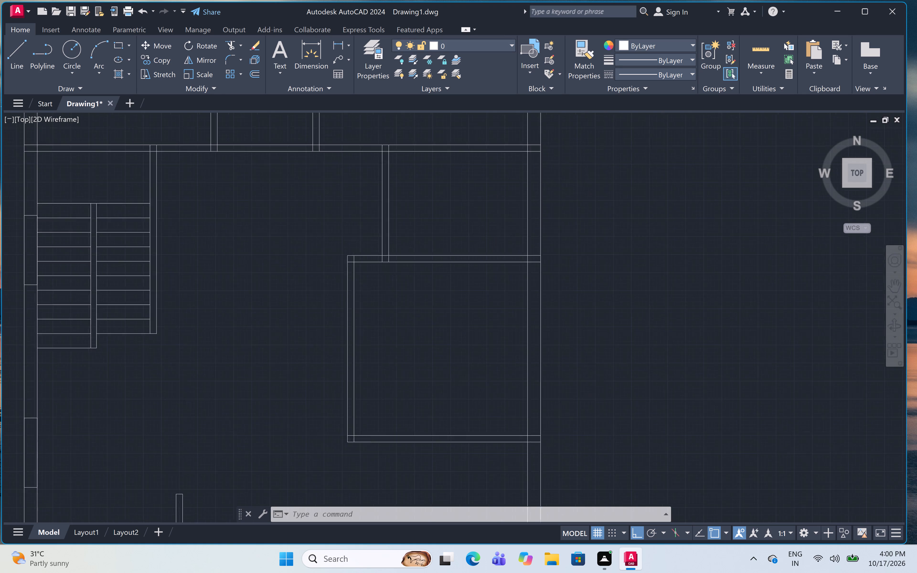
pyautogui.moveTo(579, 313); pyautogui.dragTo(567, 263, button='middle')
pyautogui.scroll(3, 567, 287)
pyautogui.moveTo(567, 287); pyautogui.dragTo(627, 298, button='middle')
pyautogui.scroll(-1, 627, 298)
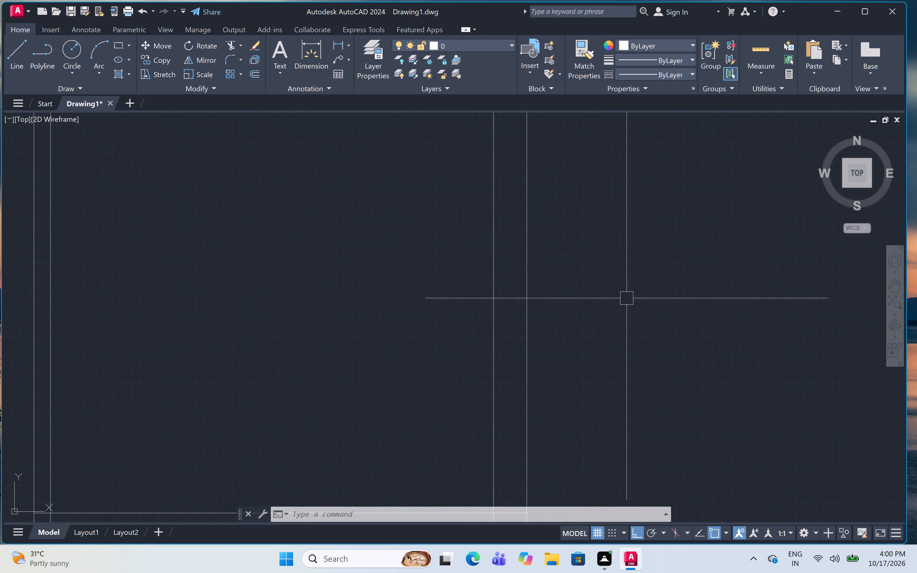
pyautogui.press('l')
pyautogui.press('space')
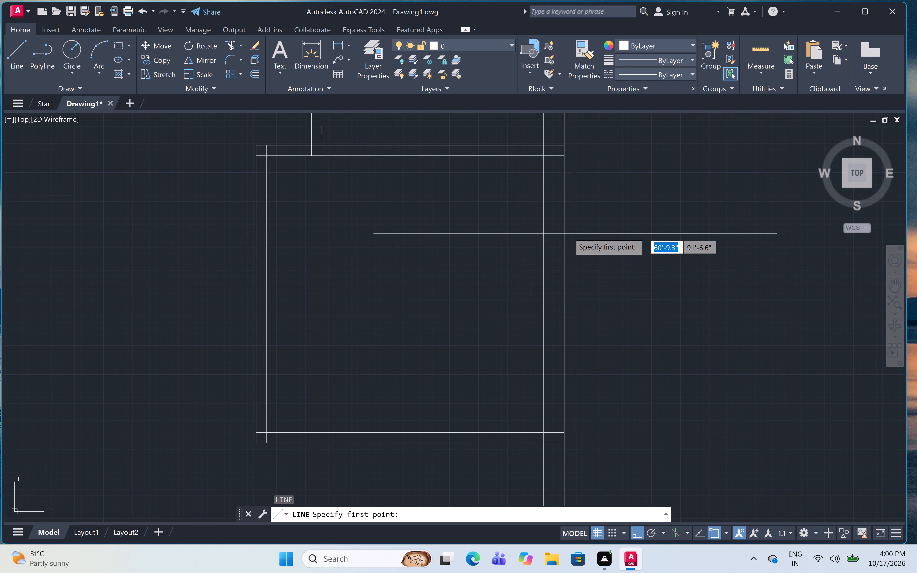
pyautogui.click(543, 236)
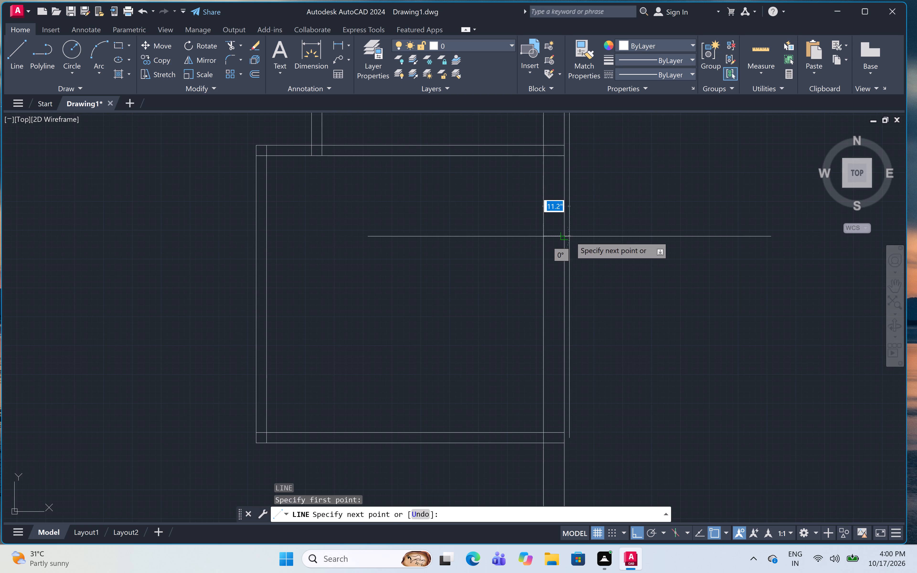
pyautogui.click(565, 235)
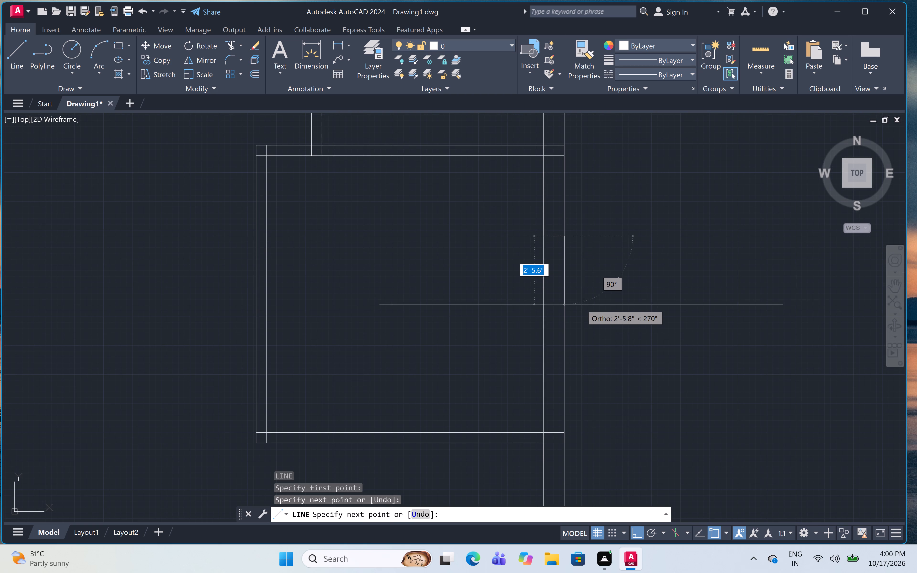
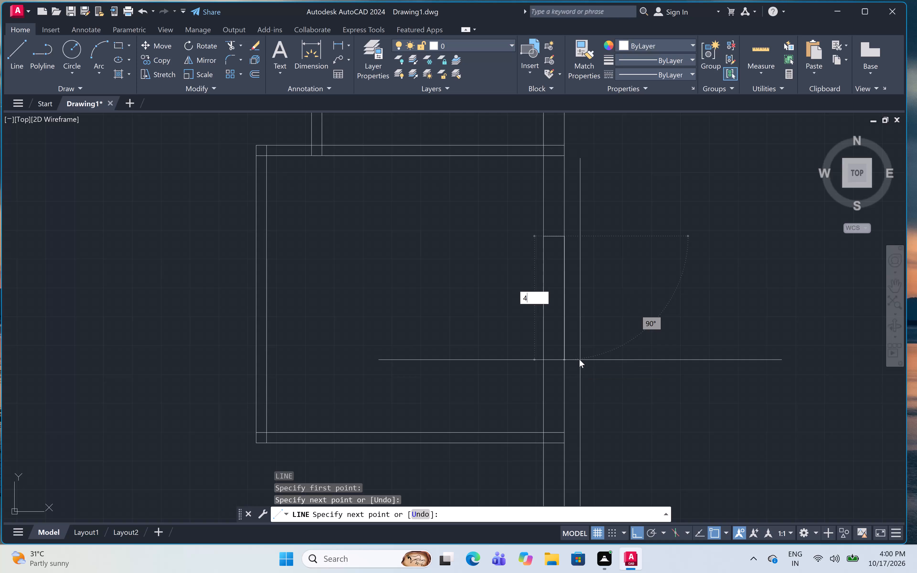
# Complete the window outline in the enclosed room's right outer wall with a 4' length, closing it across the wall thickness.
pyautogui.press("'")
pyautogui.press('space')
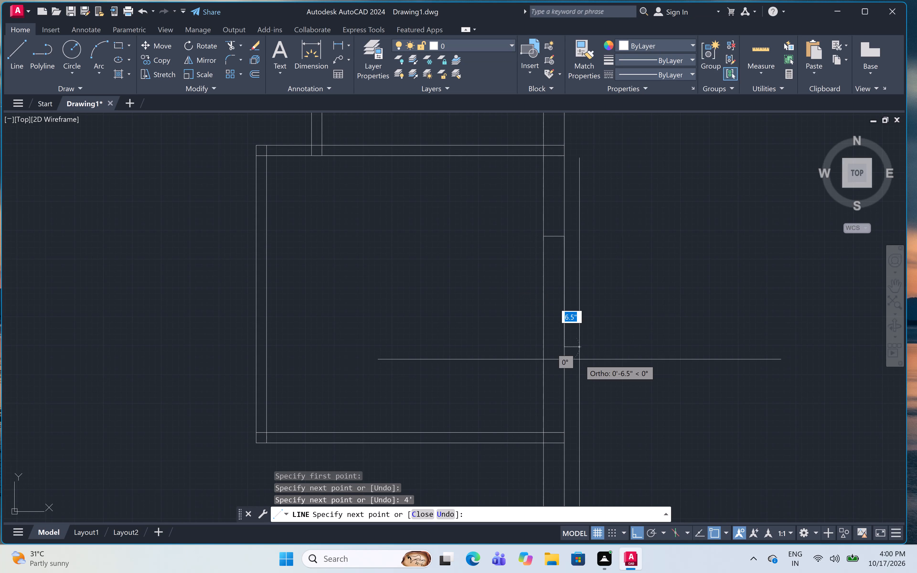
pyautogui.click(541, 346)
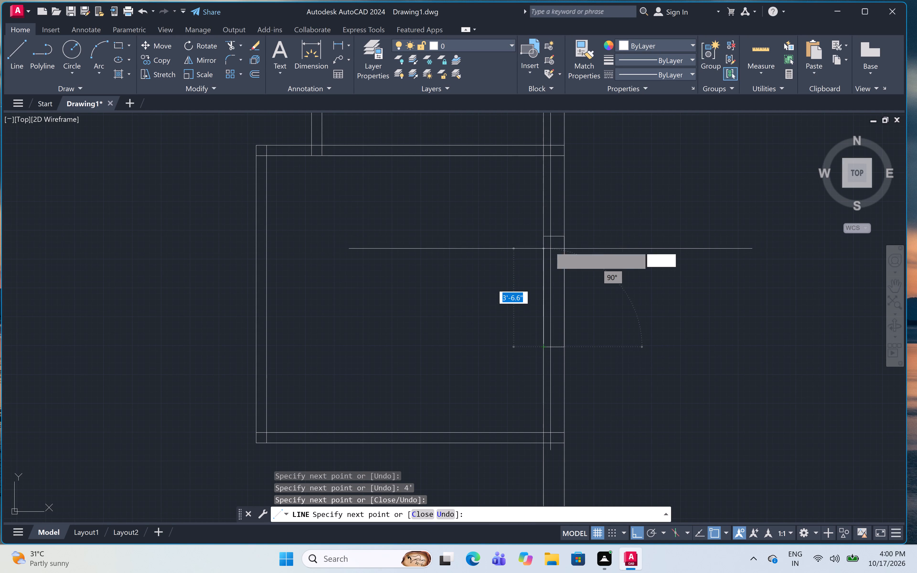
pyautogui.click(544, 236)
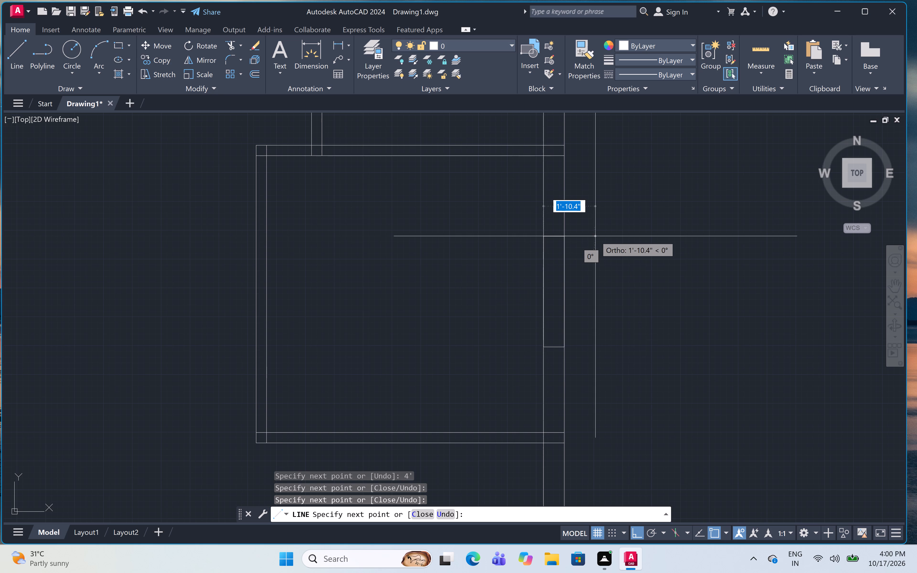
pyautogui.press('Escape')
# Draw a 2' long ventilator outline across the right outer wall's thickness, in the small room just above the enclosed room.
pyautogui.scroll(-3, 595, 236)
pyautogui.moveTo(595, 236); pyautogui.dragTo(611, 348, button='middle')
pyautogui.scroll(3, 608, 321)
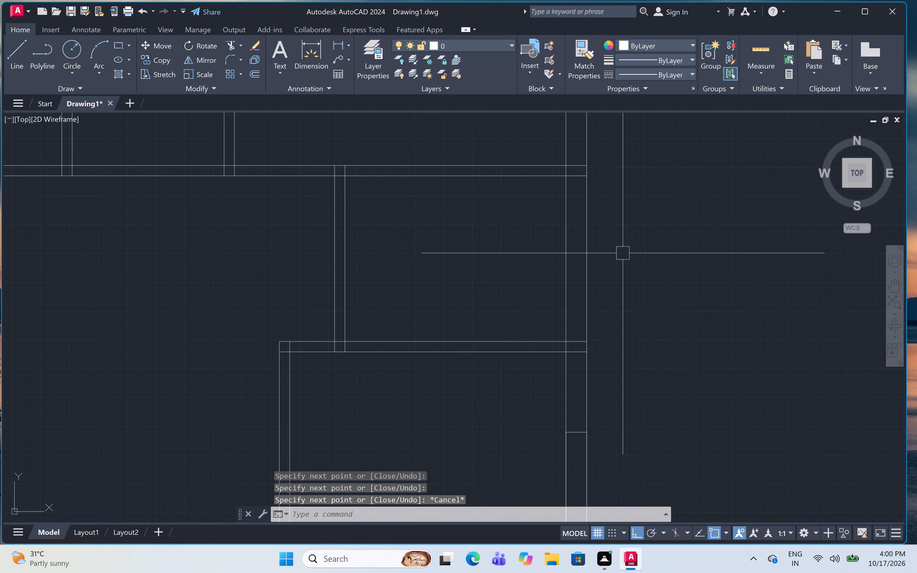
pyautogui.press('l')
pyautogui.press('space')
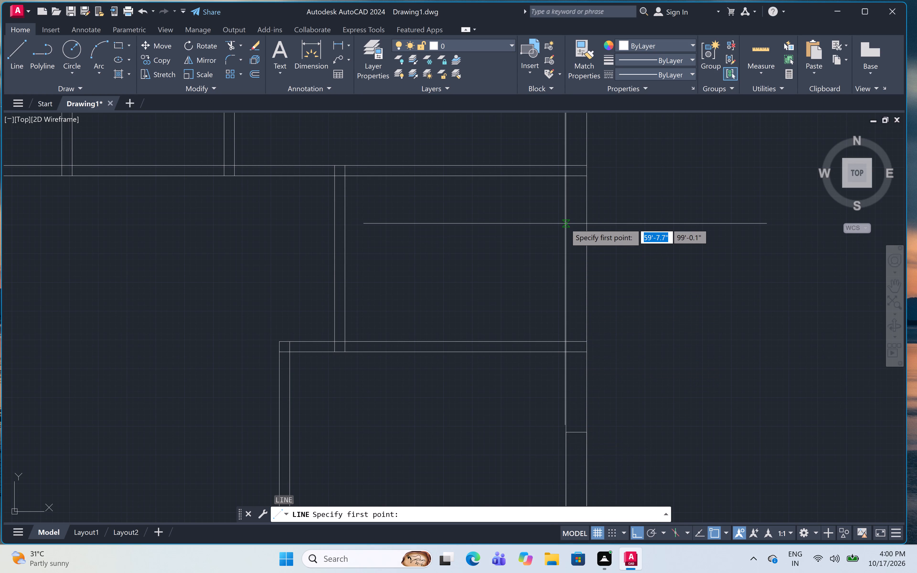
pyautogui.click(564, 216)
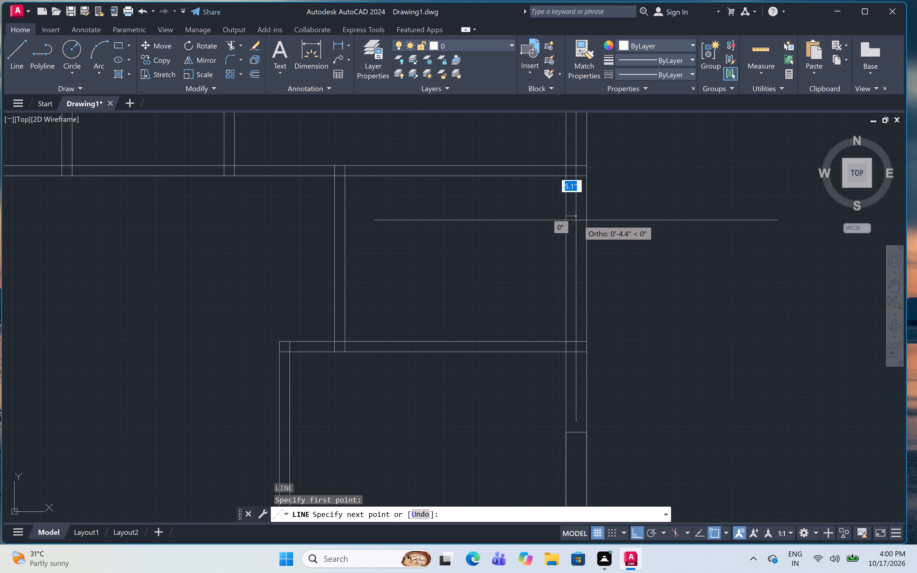
pyautogui.click(588, 213)
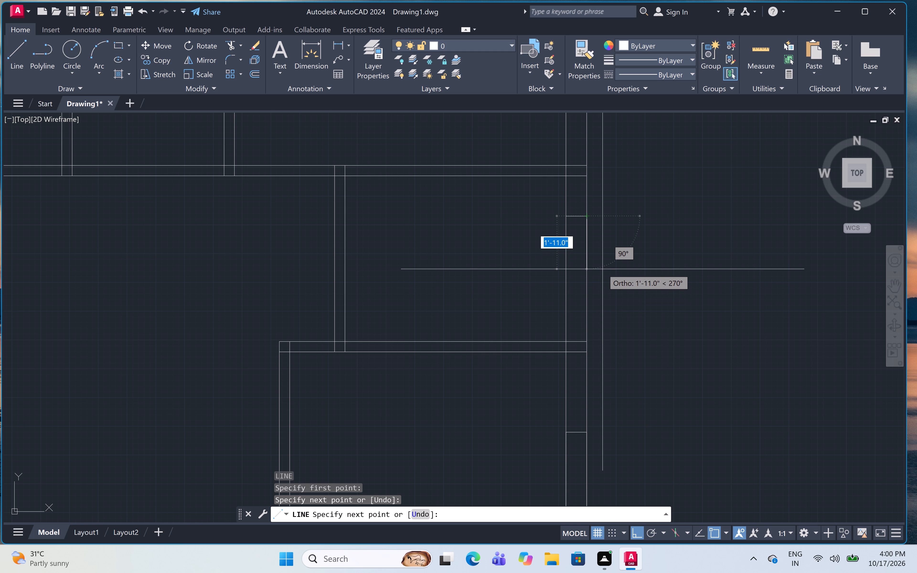
pyautogui.press('2')
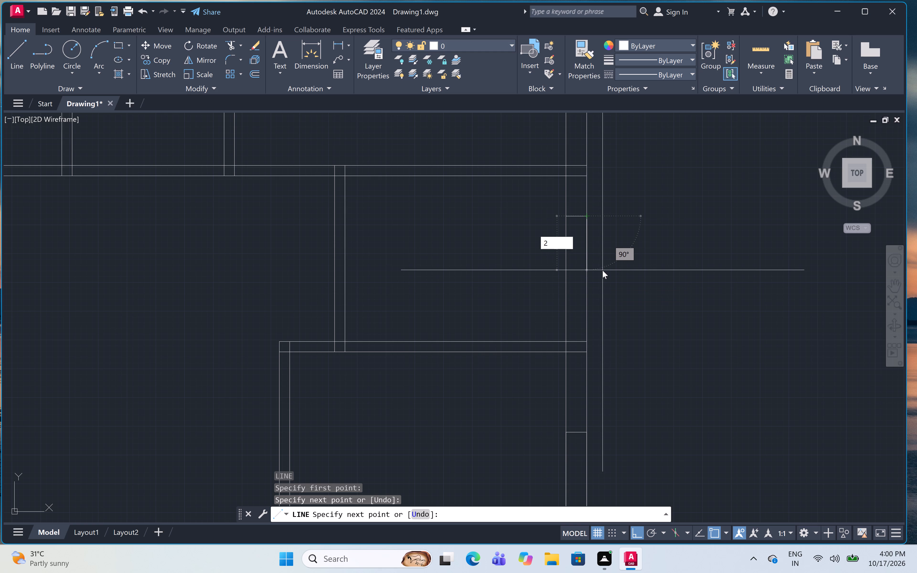
pyautogui.write("'")
pyautogui.press('space')
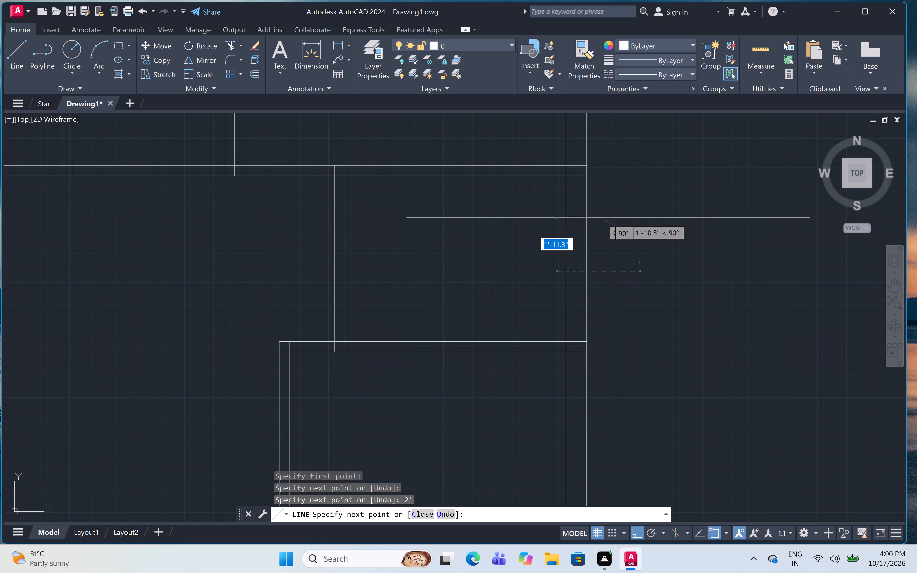
pyautogui.click(565, 268)
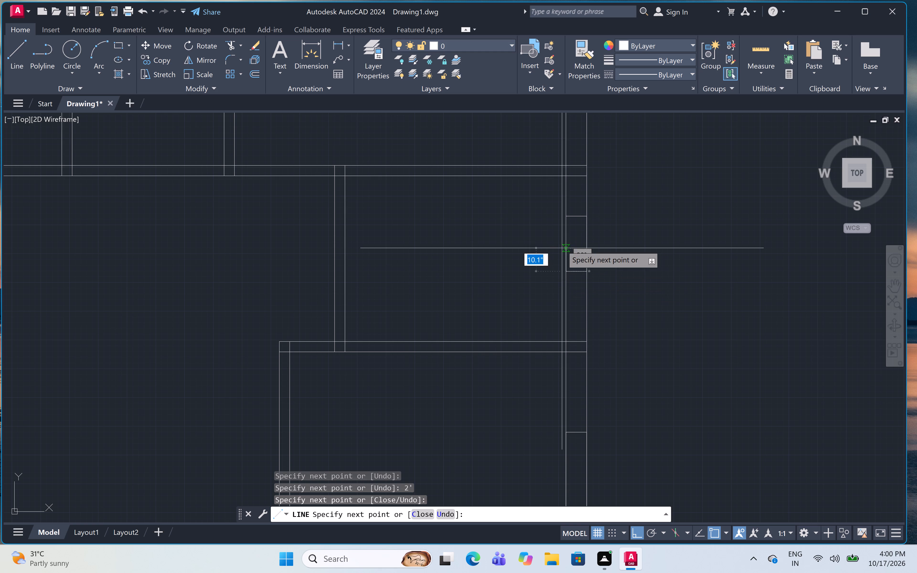
pyautogui.moveTo(567, 216); pyautogui.dragTo(571, 219)
pyautogui.press('Escape')
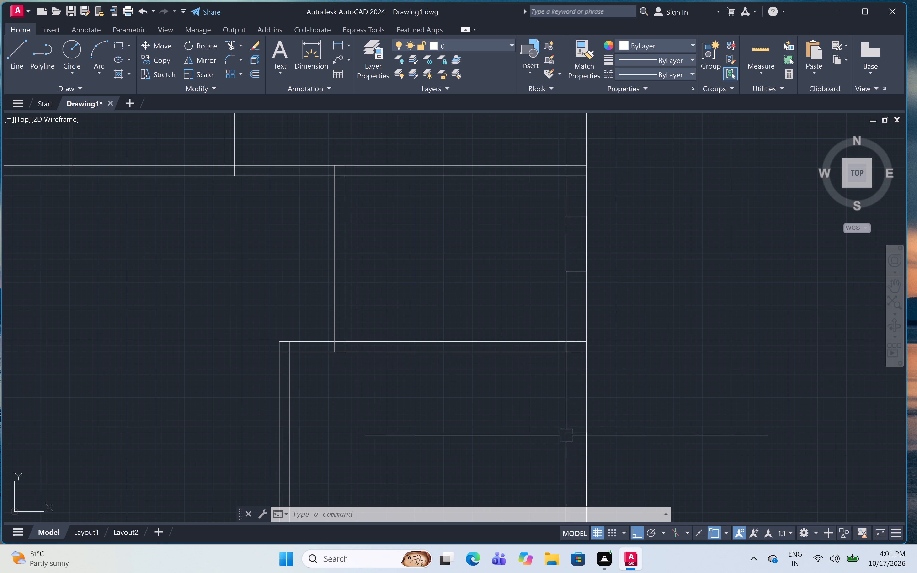
# Draw a 4' long window outline across the right outer wall's thickness in the plan's upper-right room.
pyautogui.scroll(-1, 557, 409)
pyautogui.moveTo(544, 349); pyautogui.dragTo(561, 440, button='middle')
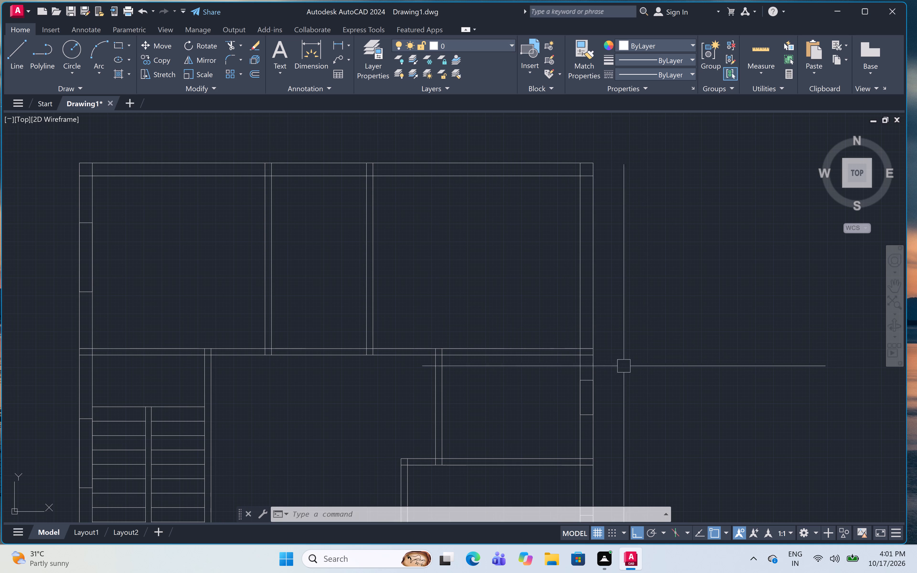
pyautogui.write('l')
pyautogui.press('space')
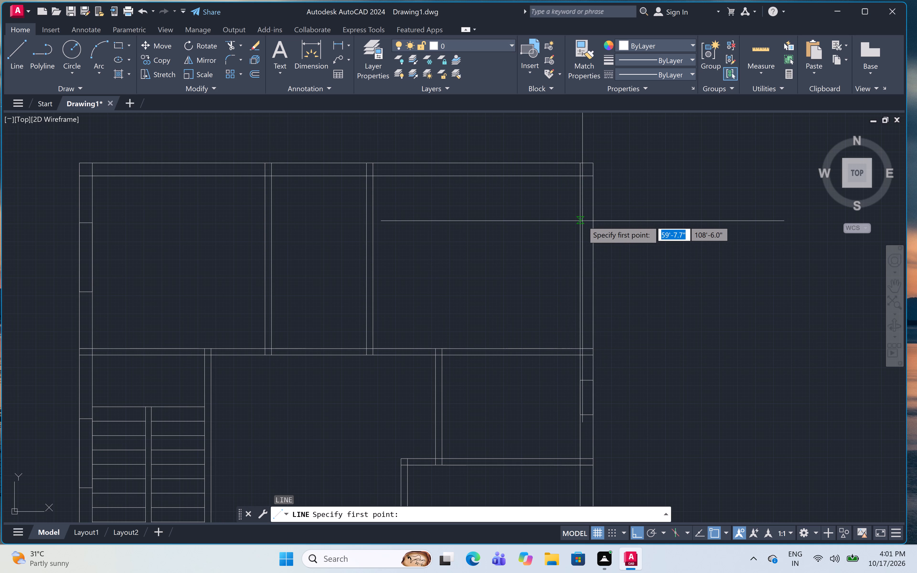
pyautogui.click(579, 220)
pyautogui.click(597, 220)
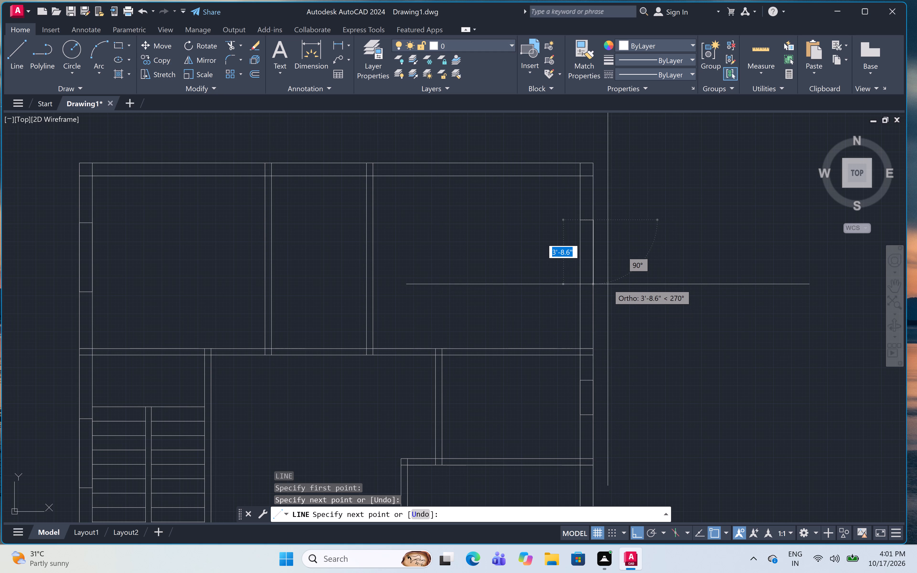
pyautogui.press('4')
pyautogui.press("'")
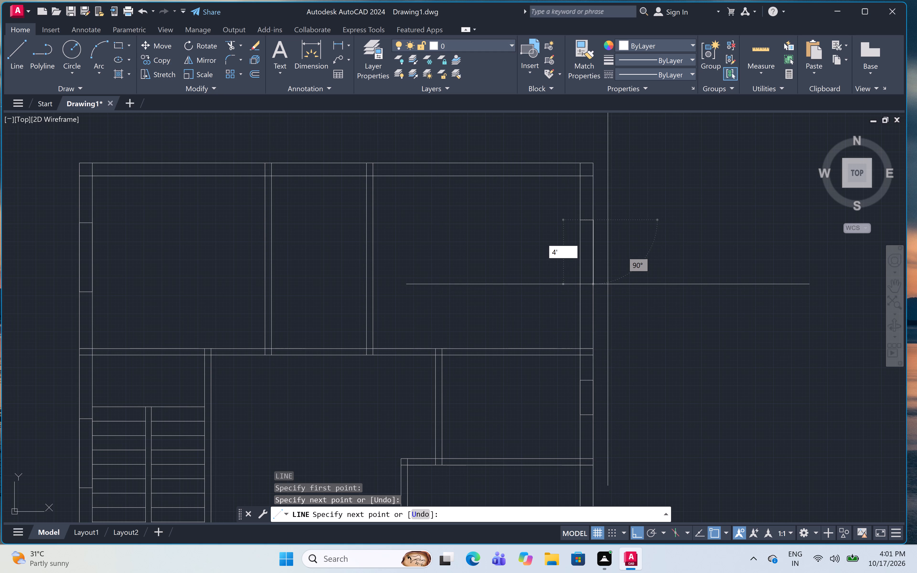
pyautogui.press('space')
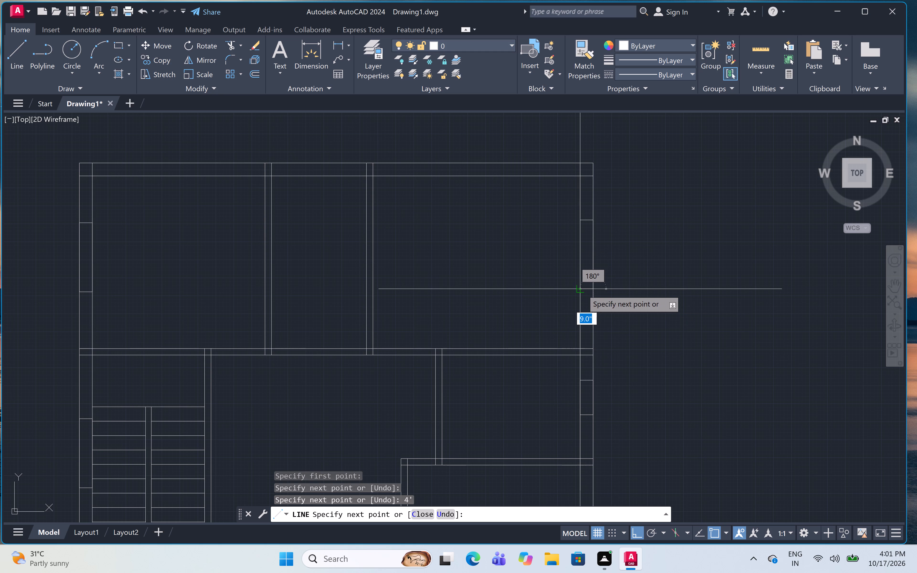
pyautogui.click(583, 290)
pyautogui.click(579, 219)
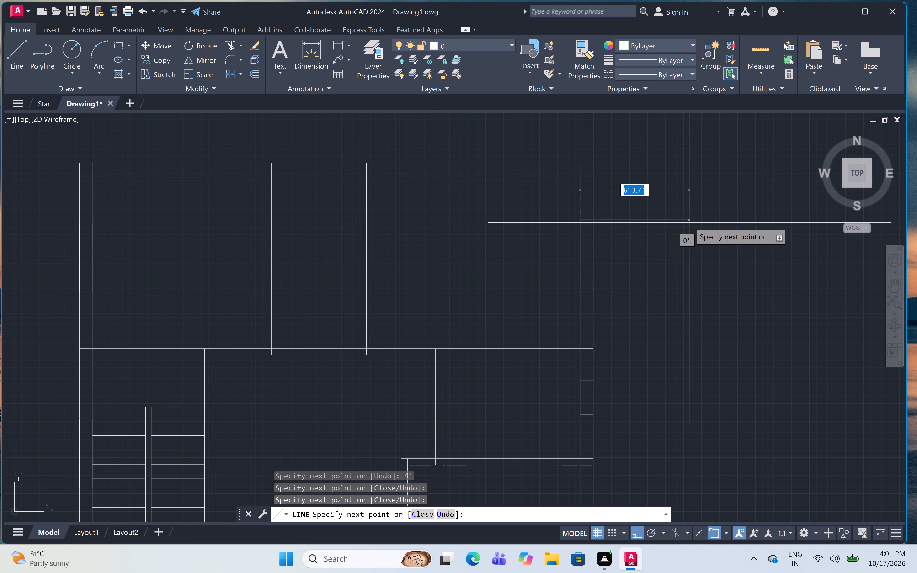
pyautogui.press('Escape')
# Draw a 2' long ventilator outline across the top outer wall's thickness, in the narrow room between the two upper partitions.
pyautogui.scroll(-2, 690, 224)
pyautogui.moveTo(690, 226); pyautogui.dragTo(697, 264, button='middle')
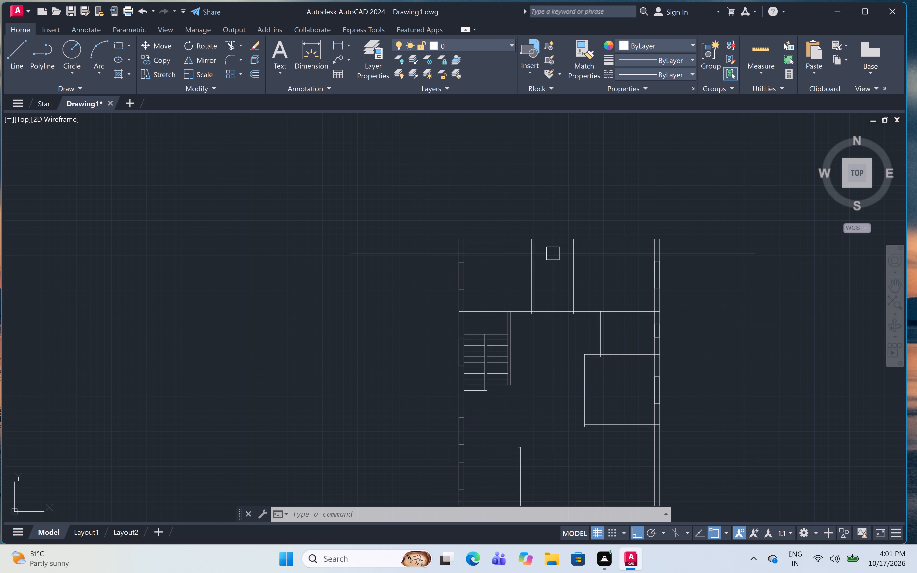
pyautogui.scroll(5, 554, 245)
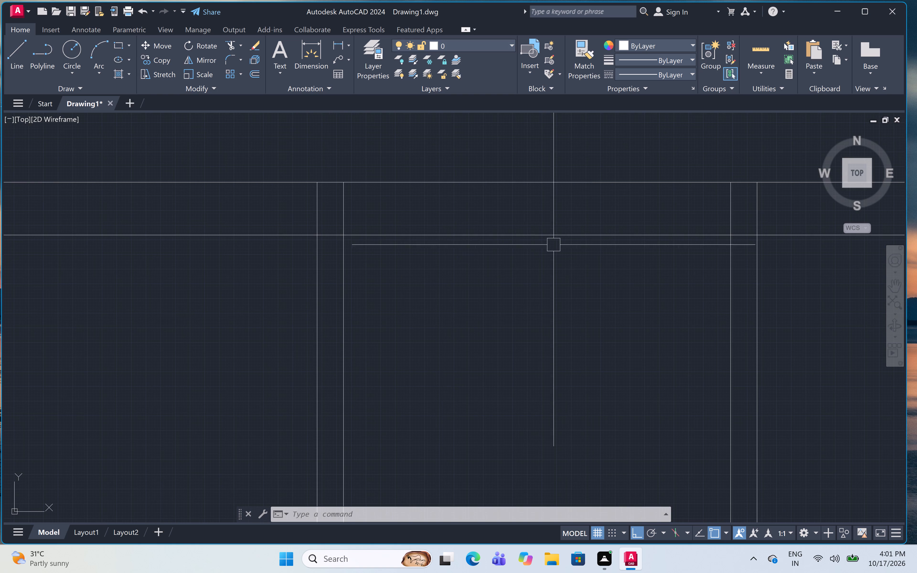
pyautogui.press('l')
pyautogui.press('space')
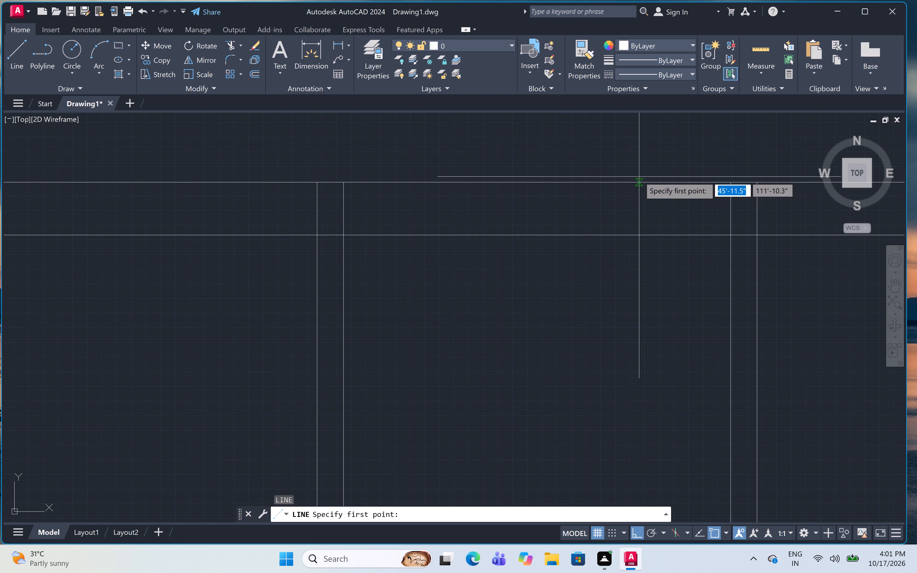
pyautogui.click(623, 182)
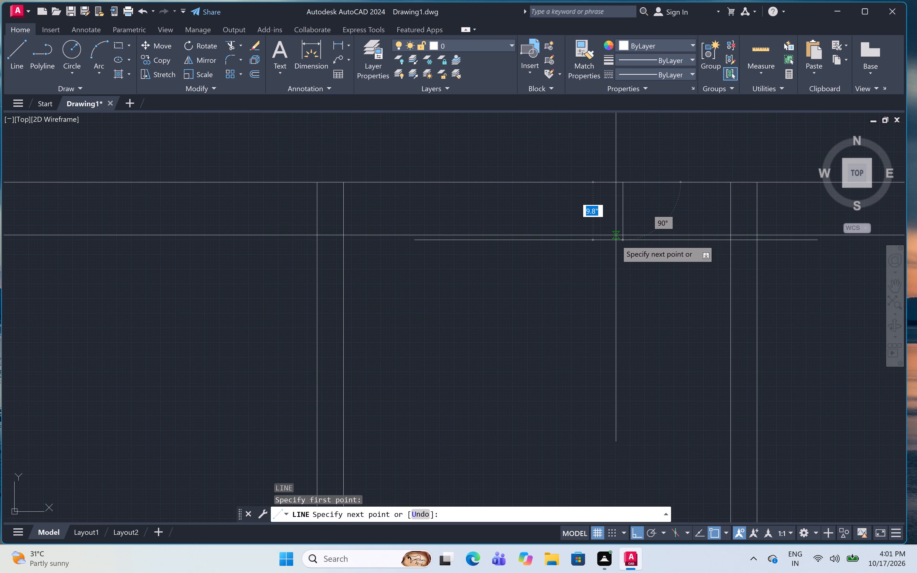
pyautogui.moveTo(624, 235); pyautogui.dragTo(621, 235)
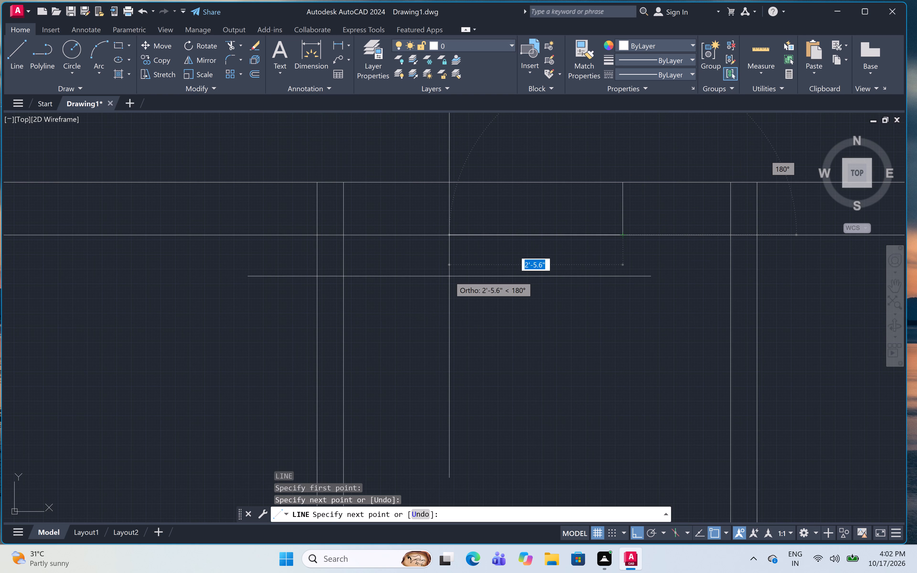
pyautogui.press('2')
pyautogui.write("'")
pyautogui.press('space')
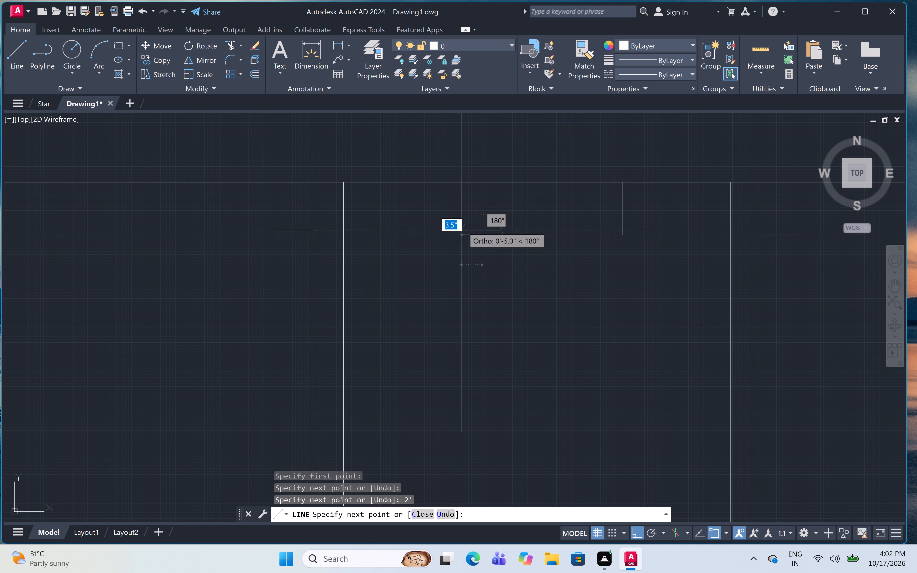
pyautogui.click(480, 184)
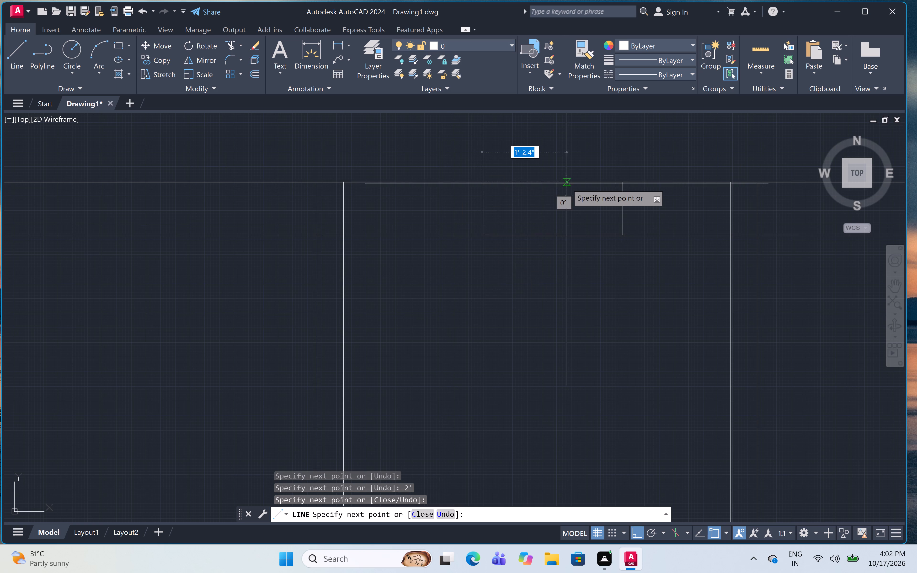
pyautogui.click(627, 185)
pyautogui.press('Escape')
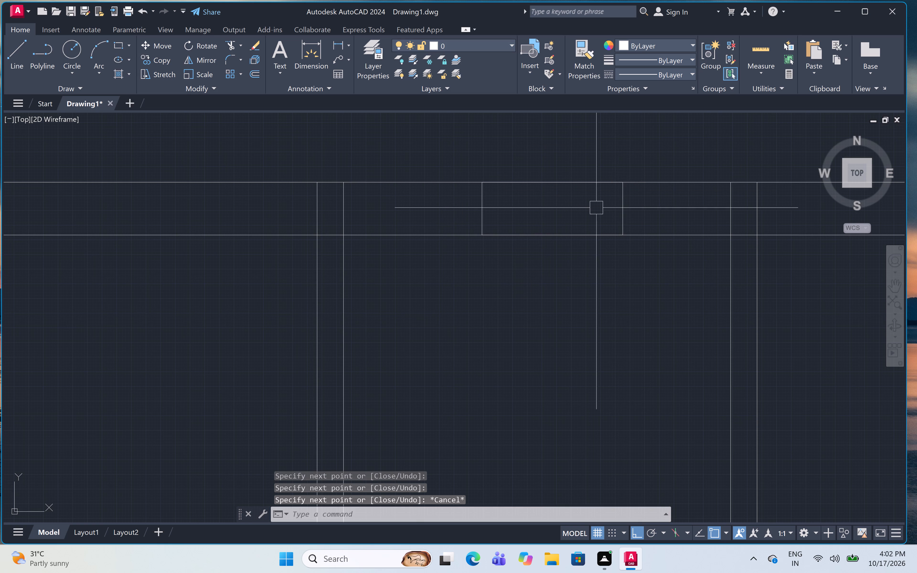
# Draw a 4' long window outline across the top outer wall's thickness in the plan's upper-left room.
pyautogui.scroll(-1, 582, 229)
pyautogui.moveTo(582, 229); pyautogui.dragTo(596, 216, button='middle')
pyautogui.moveTo(604, 209); pyautogui.dragTo(625, 244, button='middle')
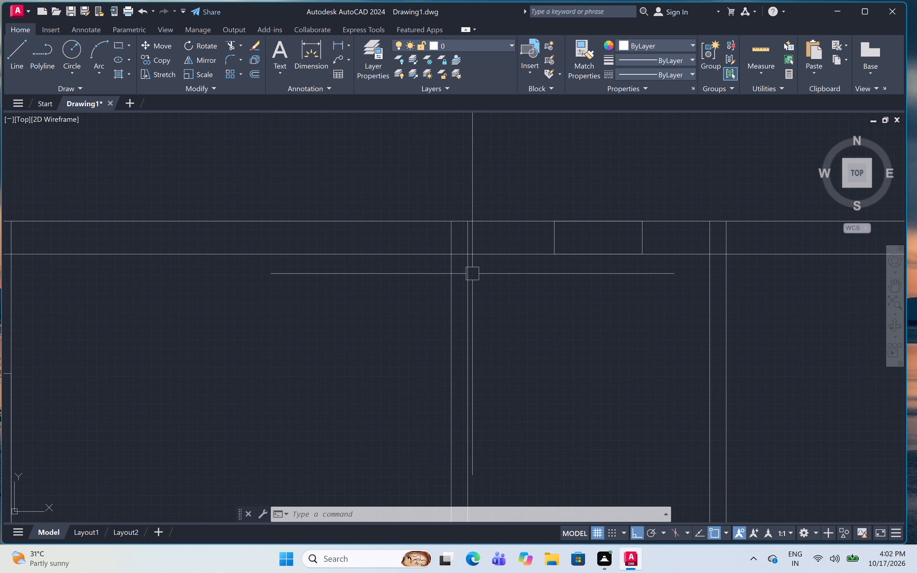
pyautogui.scroll(-3, 389, 262)
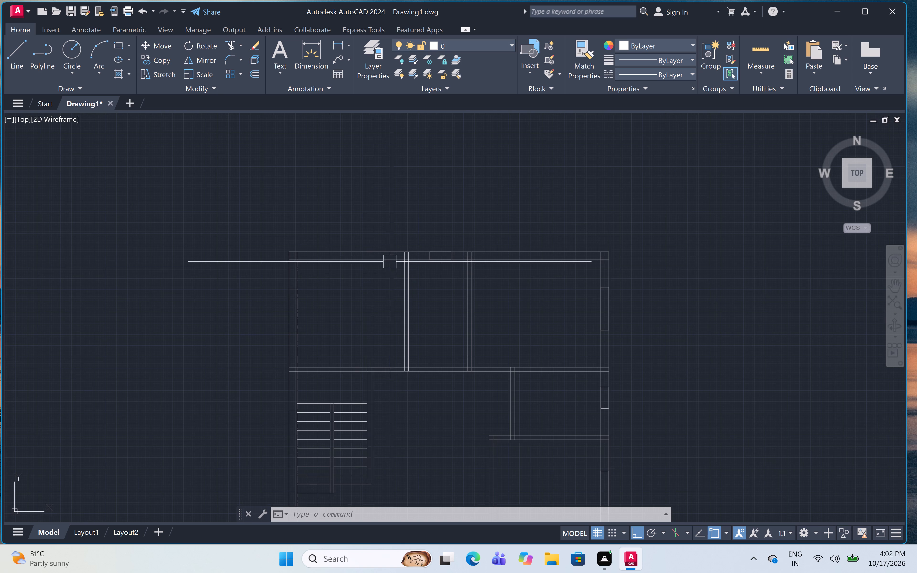
pyautogui.scroll(3, 379, 270)
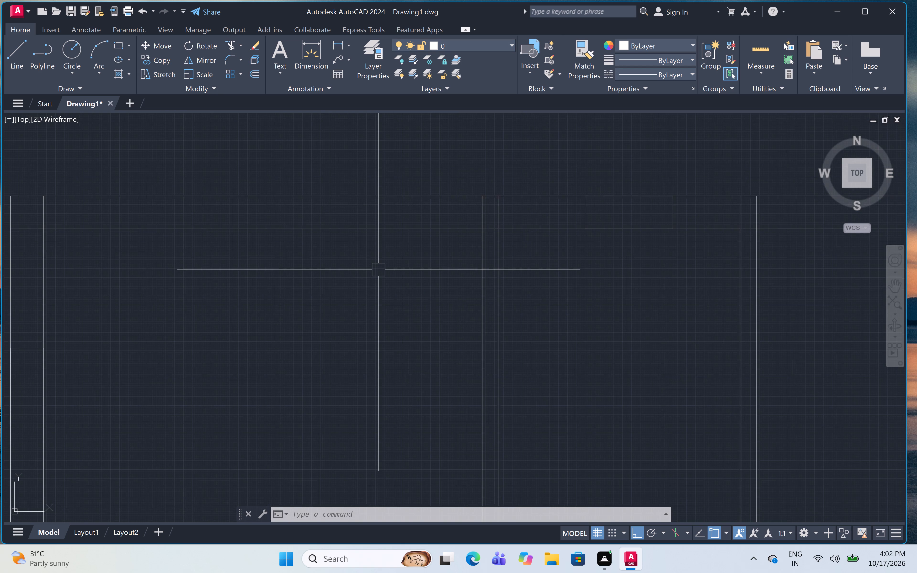
pyautogui.scroll(-1, 379, 270)
pyautogui.moveTo(379, 270); pyautogui.dragTo(451, 290, button='middle')
pyautogui.scroll(1, 447, 289)
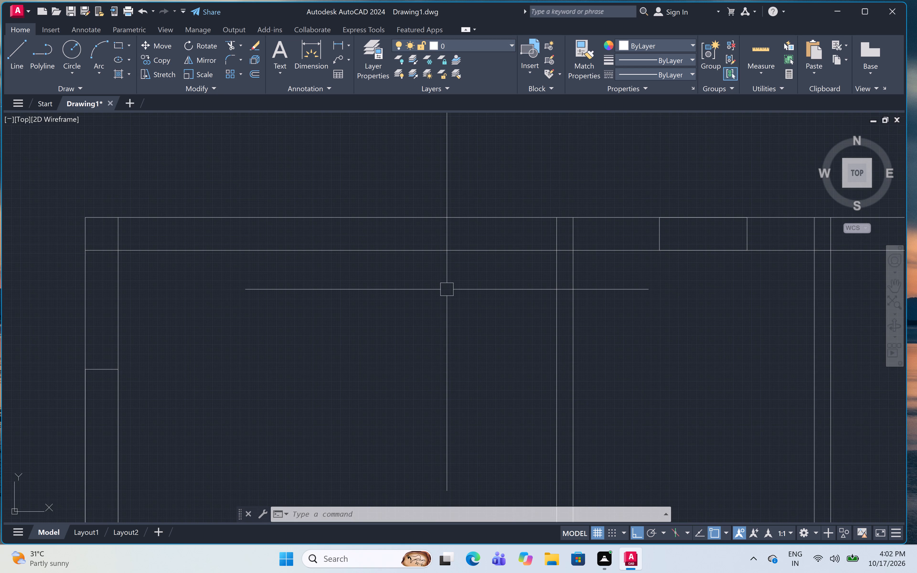
pyautogui.write('l')
pyautogui.press('space')
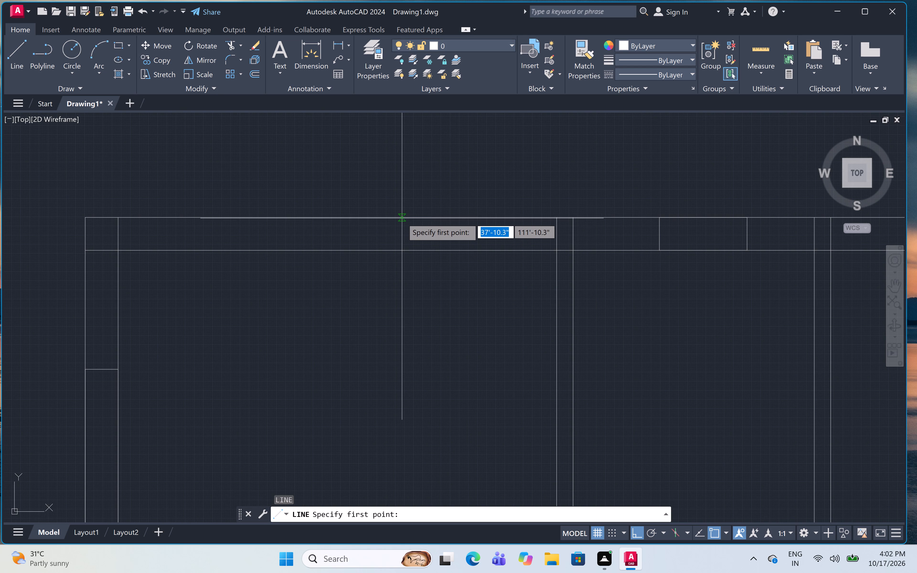
pyautogui.click(406, 219)
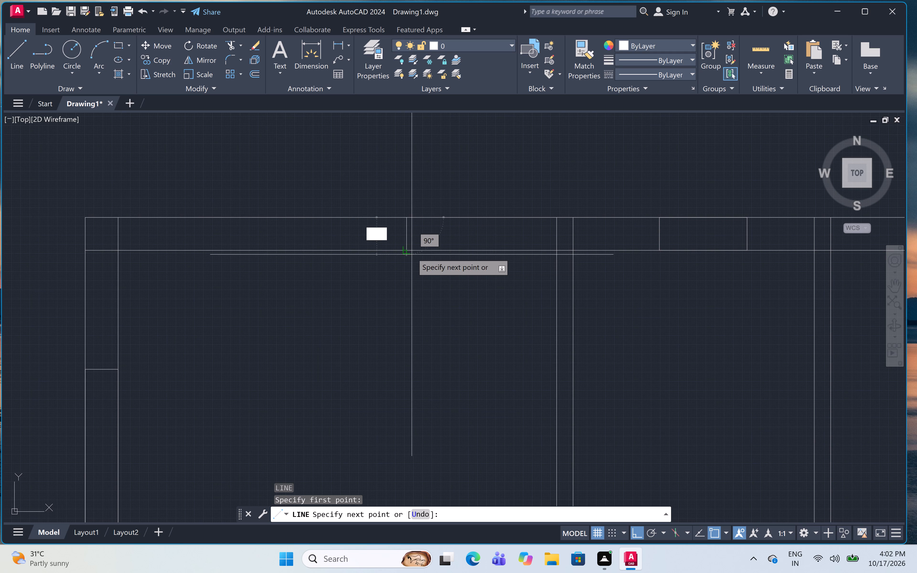
pyautogui.click(406, 250)
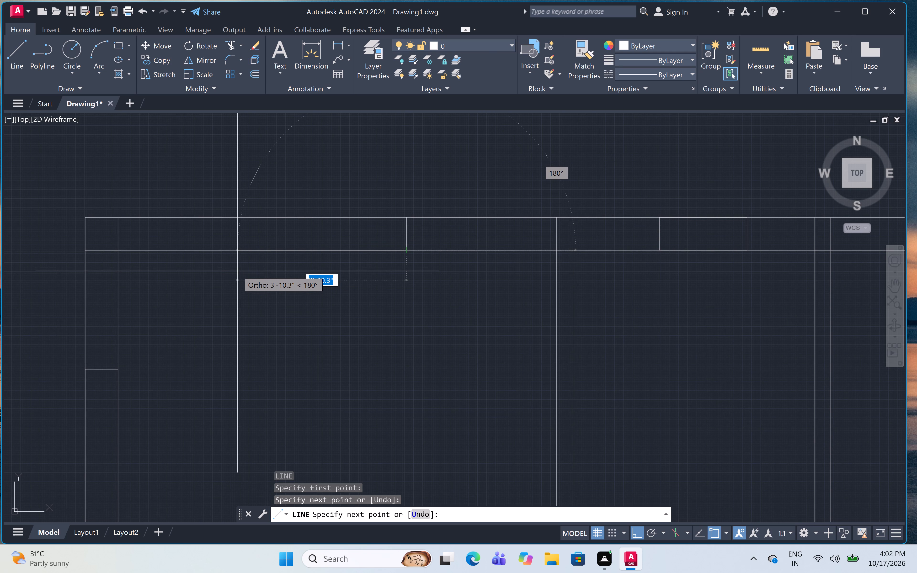
pyautogui.press('4')
pyautogui.press("'")
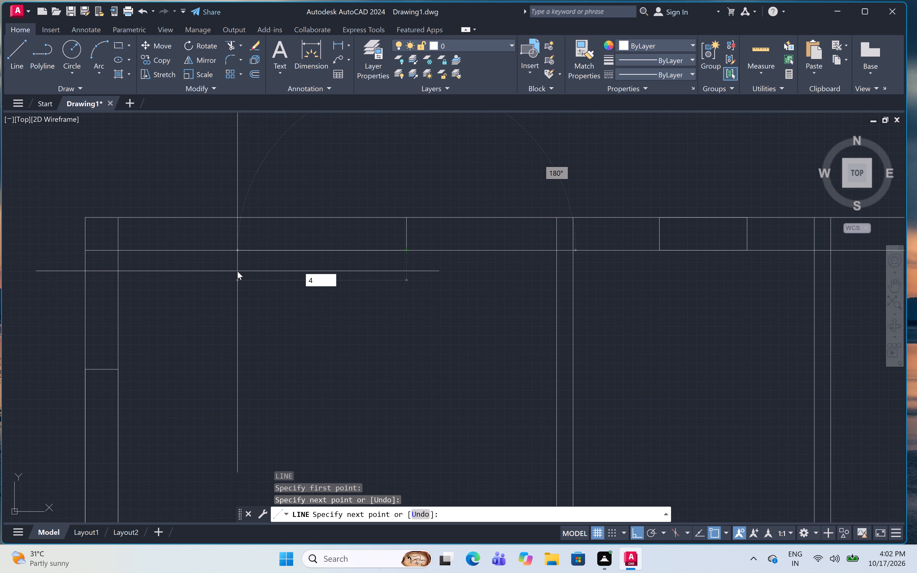
pyautogui.press('space')
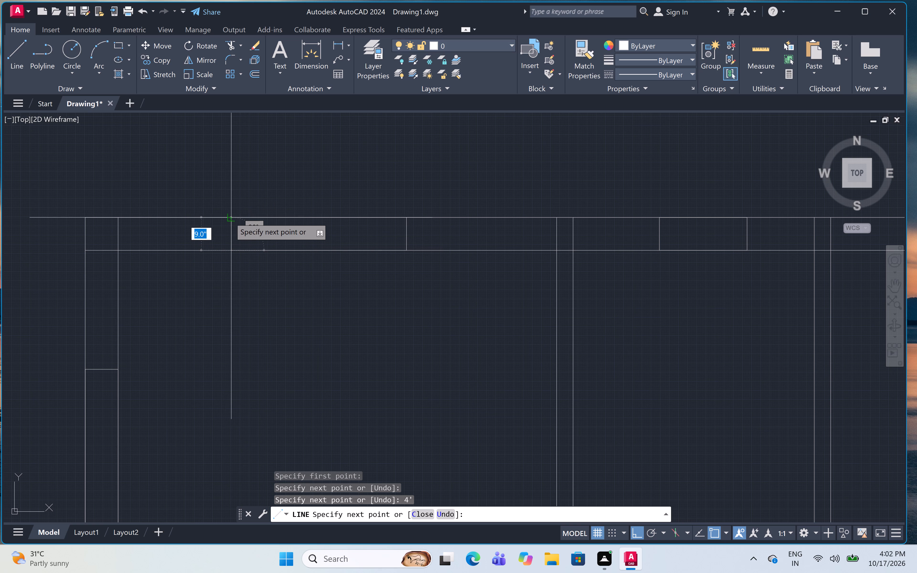
pyautogui.click(230, 217)
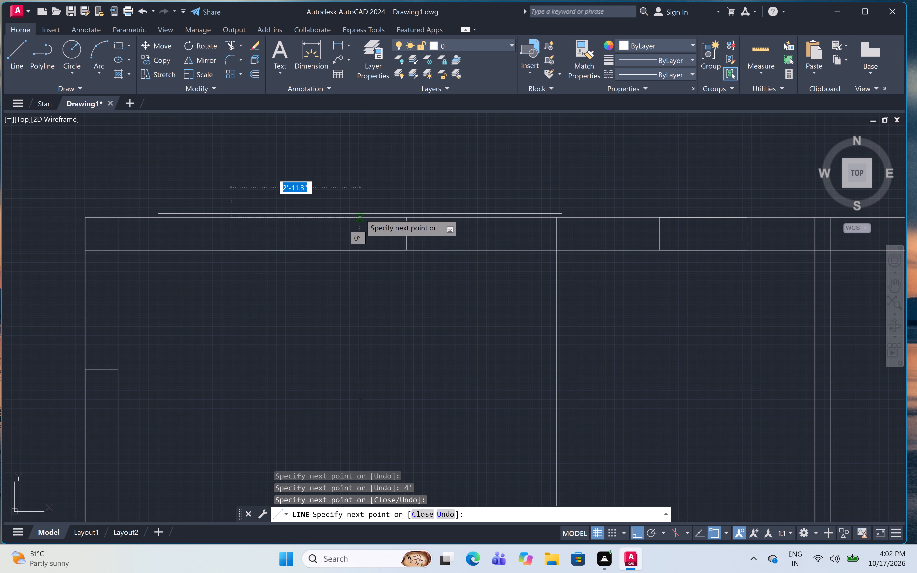
pyautogui.click(403, 214)
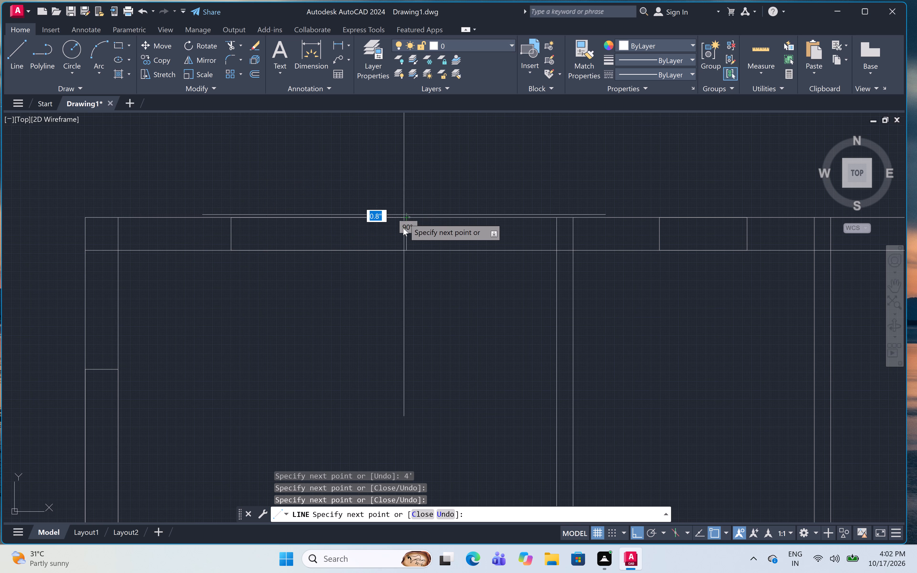
pyautogui.press('Escape')
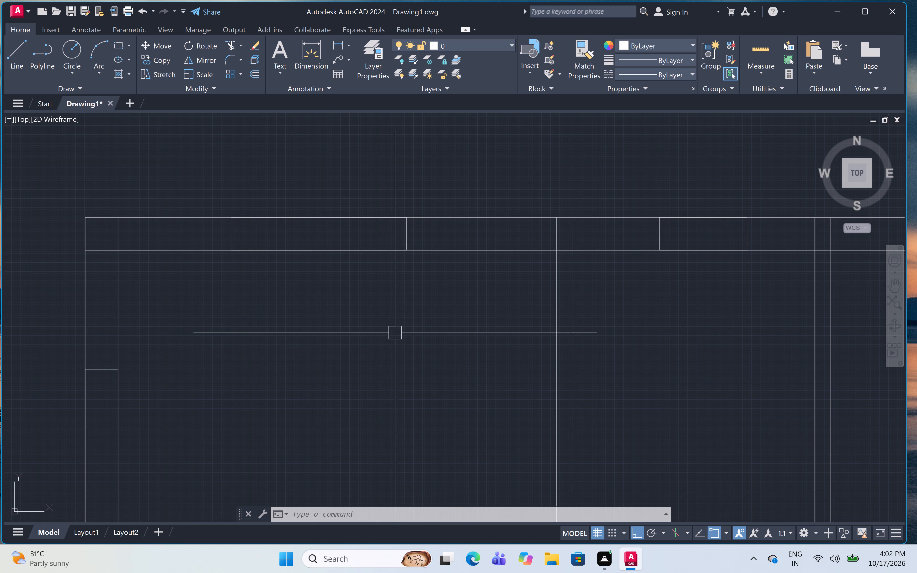
# Offset both long edges of the upper-left room's top-wall window 3.5" inward to form its glazing lines.
pyautogui.scroll(-2, 392, 339)
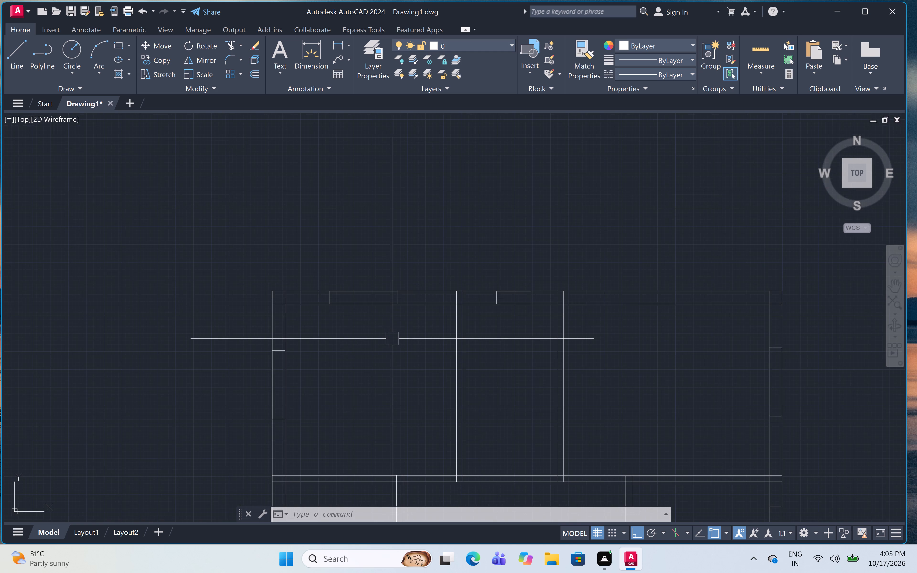
pyautogui.scroll(-2, 392, 339)
pyautogui.moveTo(388, 336); pyautogui.dragTo(390, 240, button='middle')
pyautogui.middleClick(390, 240)
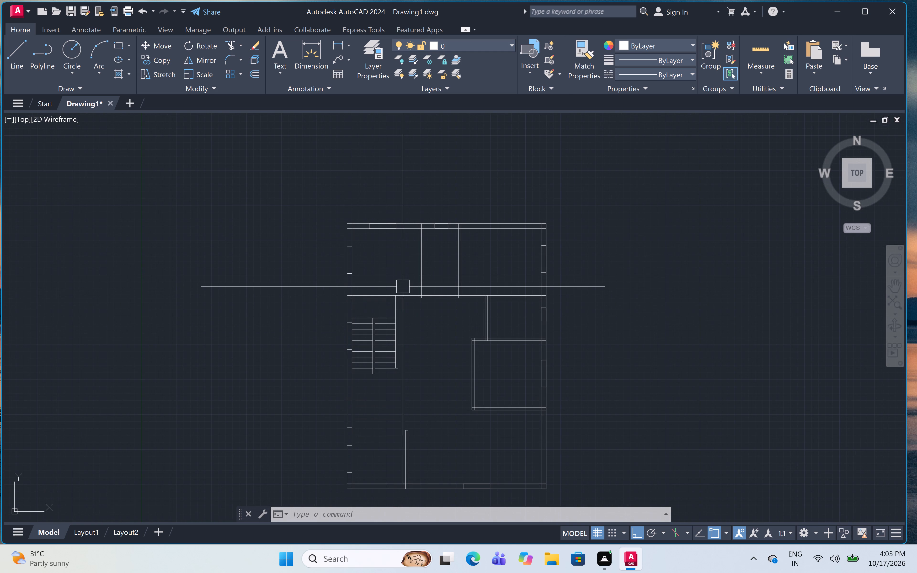
pyautogui.press('o')
pyautogui.write('ff')
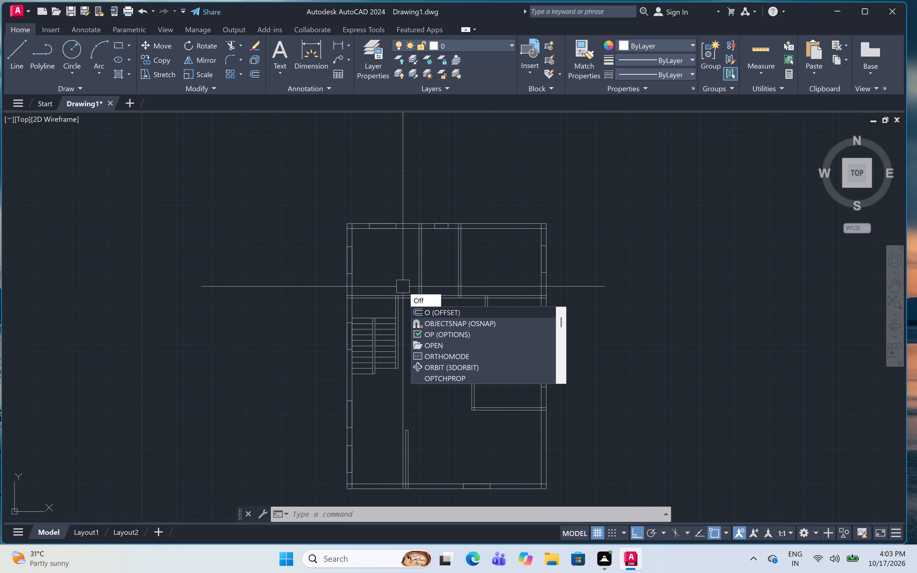
pyautogui.press('space')
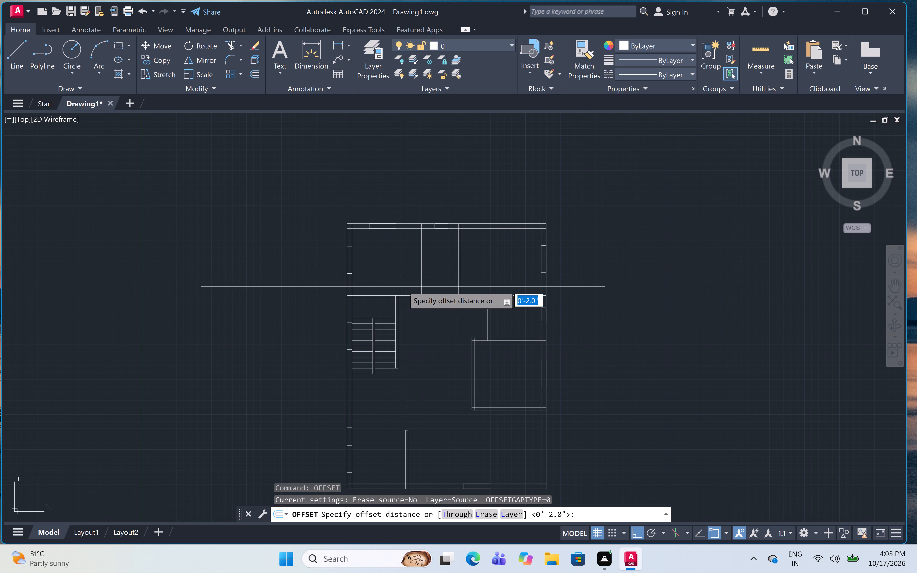
pyautogui.press('4')
pyautogui.press('BackSpace')
pyautogui.write('3.5')
pyautogui.write('"')
pyautogui.press('space')
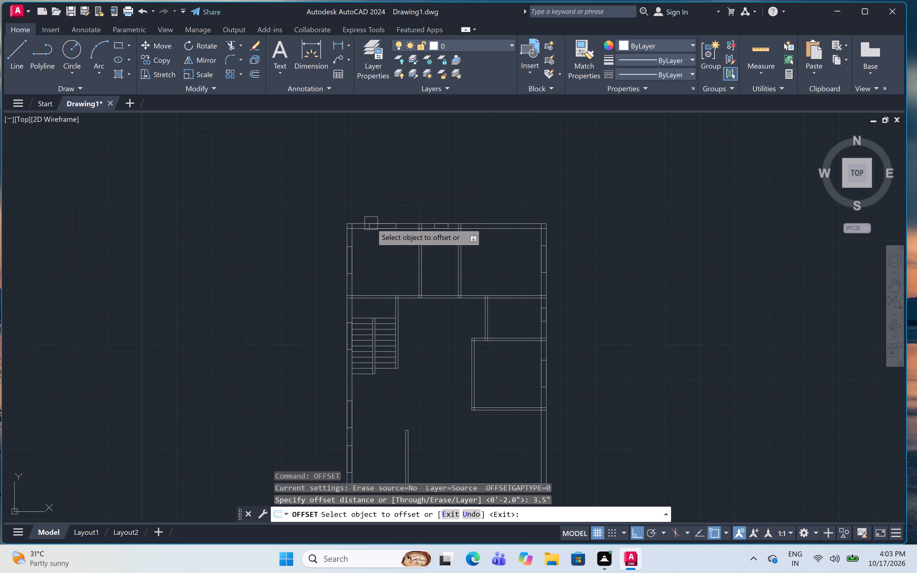
pyautogui.scroll(5, 380, 223)
pyautogui.click(380, 223)
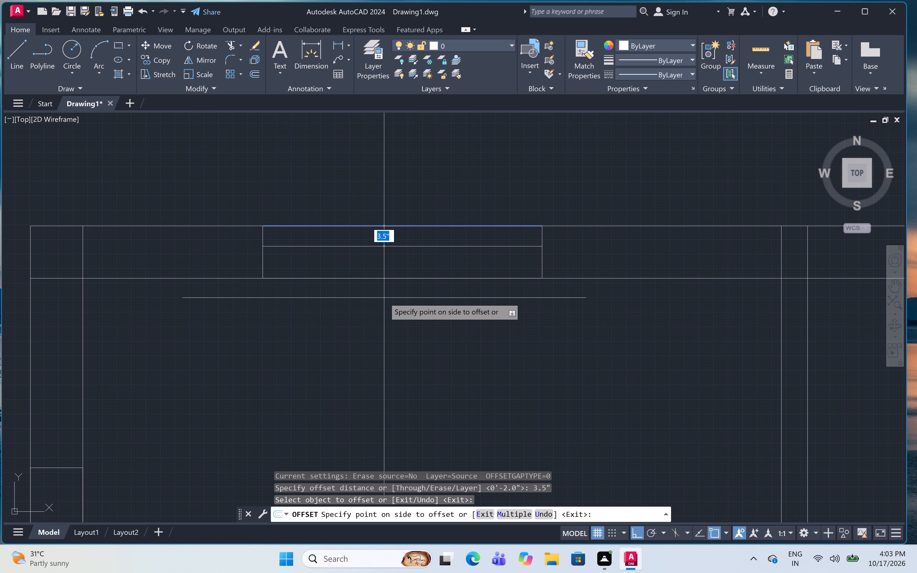
pyautogui.click(384, 298)
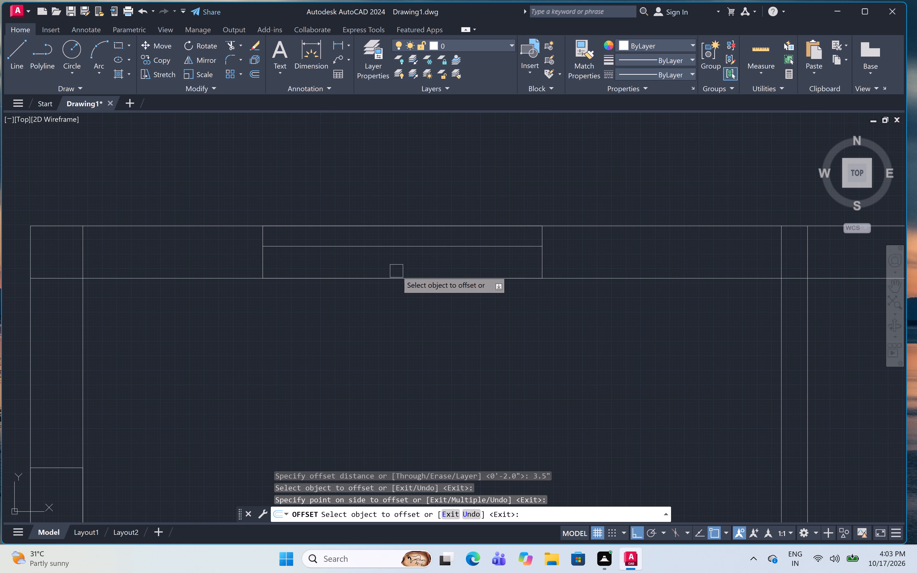
pyautogui.click(396, 278)
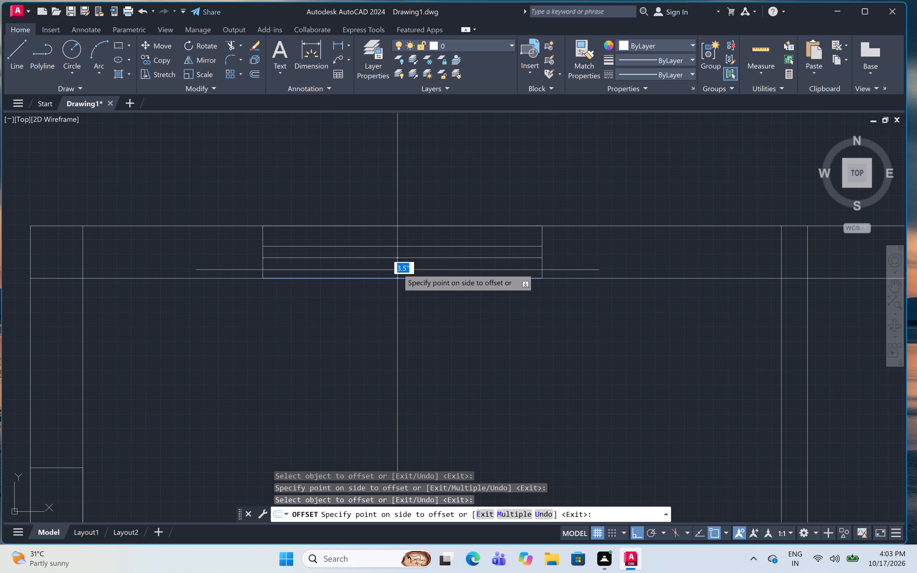
pyautogui.click(409, 205)
# Offset both long edges of the upper-left room's left-wall window 3.5" into the wall thickness.
pyautogui.scroll(-4, 464, 216)
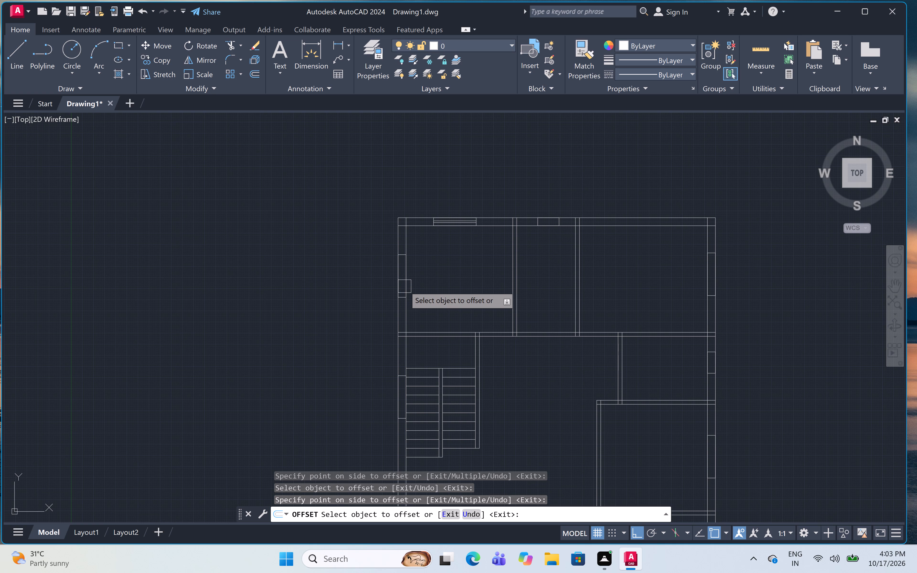
pyautogui.scroll(5, 405, 286)
pyautogui.scroll(-2, 405, 286)
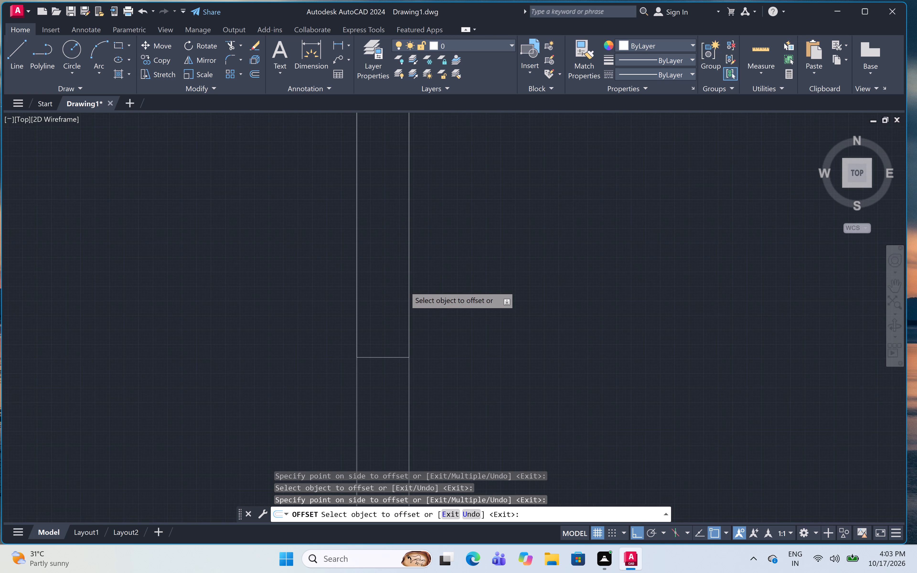
pyautogui.moveTo(405, 286); pyautogui.dragTo(405, 329, button='middle')
pyautogui.click(407, 308)
pyautogui.click(365, 315)
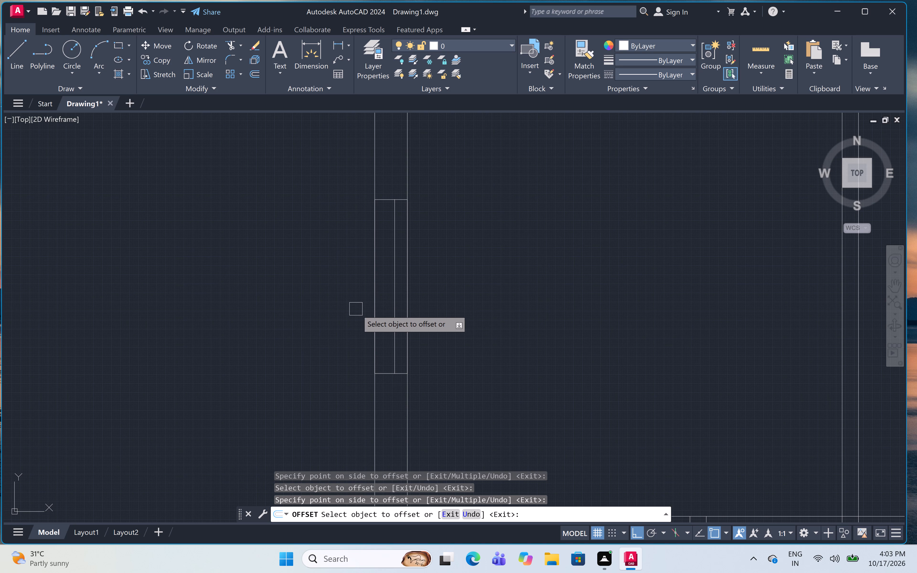
pyautogui.click(375, 316)
pyautogui.click(450, 308)
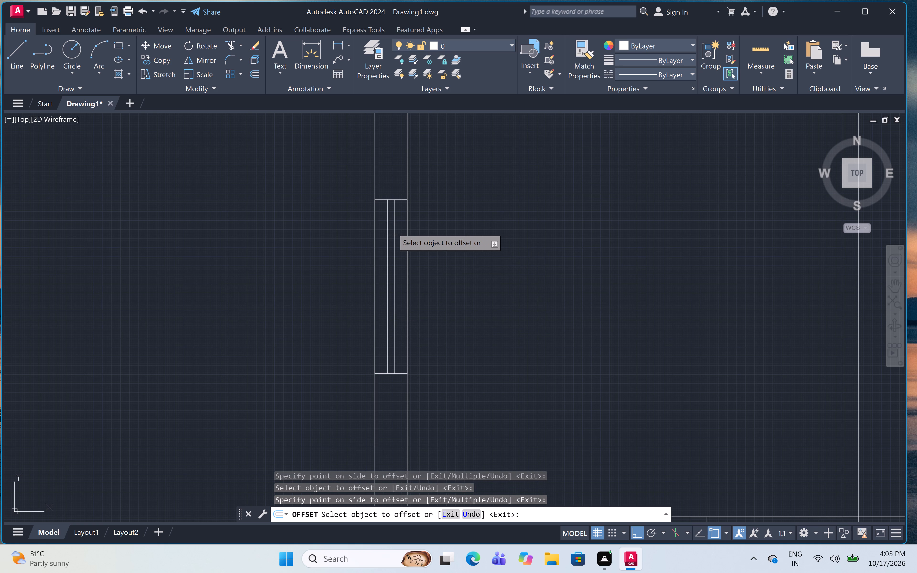
# Offset both long edges of the left-wall window beside the staircase 3.5" into the wall thickness.
pyautogui.scroll(-3, 392, 228)
pyautogui.scroll(-1, 419, 301)
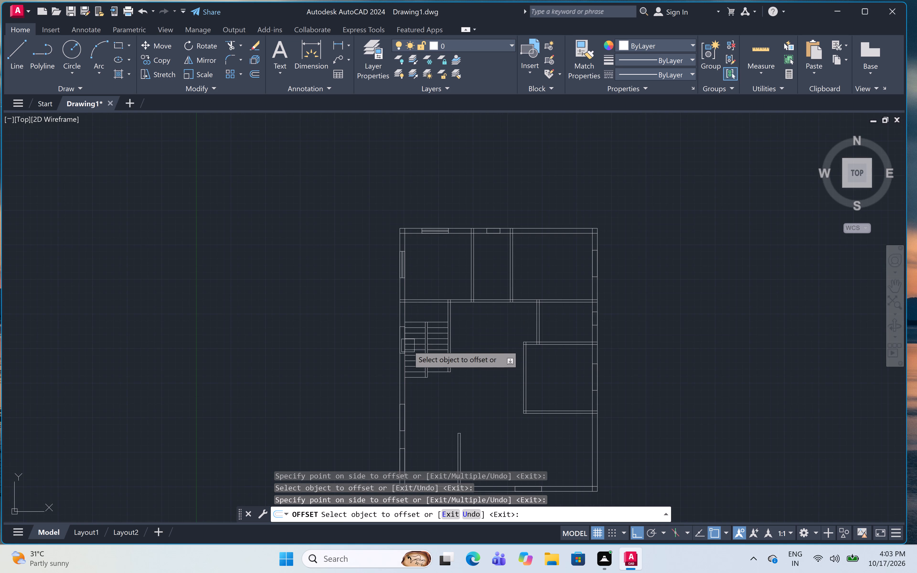
pyautogui.scroll(5, 395, 346)
pyautogui.click(461, 316)
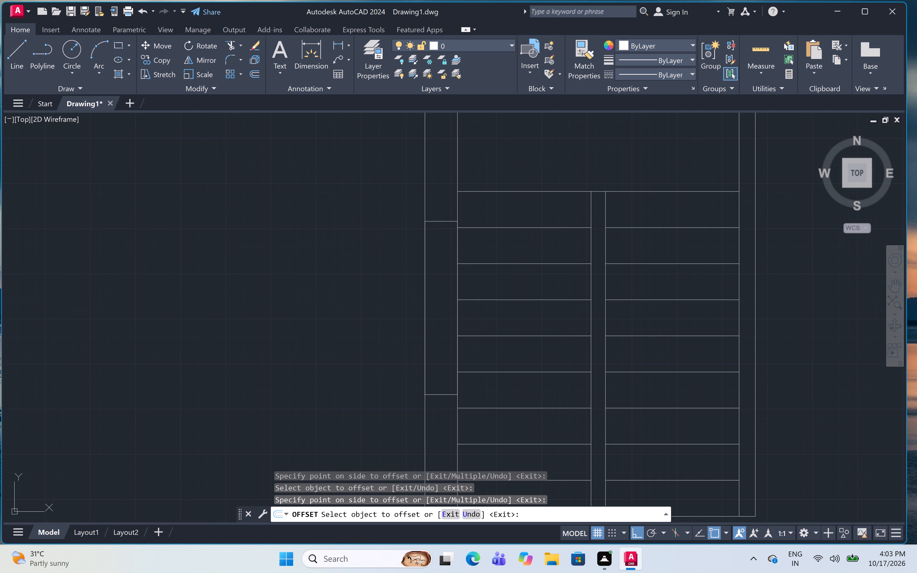
pyautogui.click(369, 345)
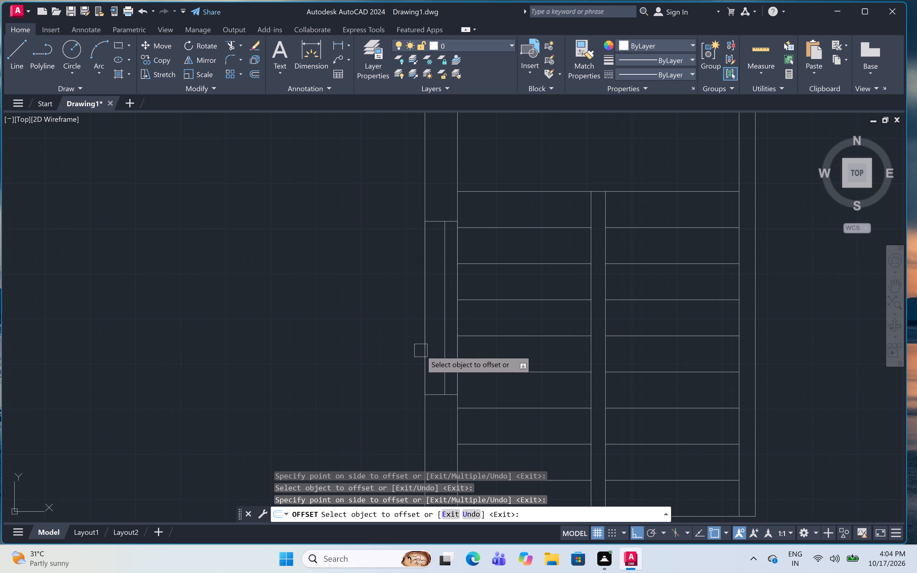
pyautogui.click(421, 350)
pyautogui.click(464, 349)
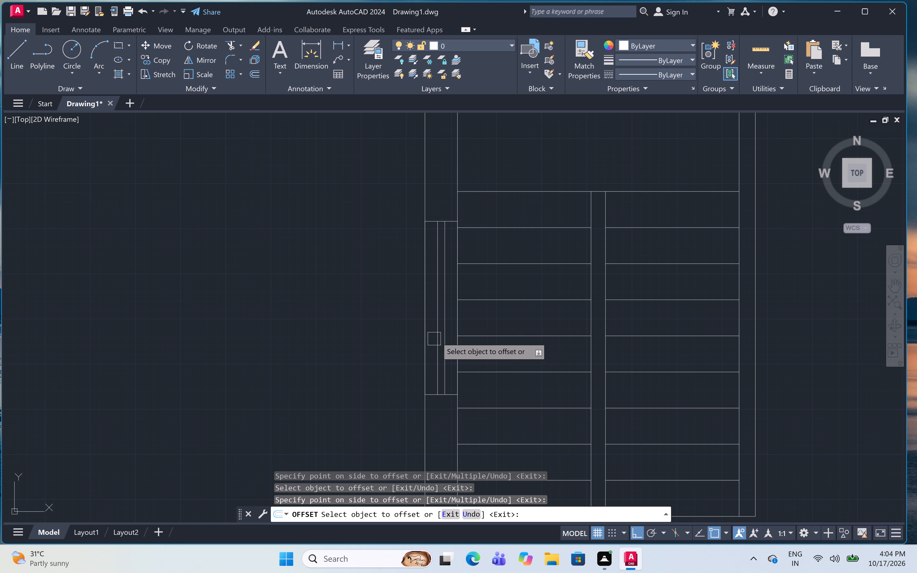
# Offset both long edges of the first left-wall window below the staircase 3.5" into the wall thickness.
pyautogui.scroll(-4, 390, 325)
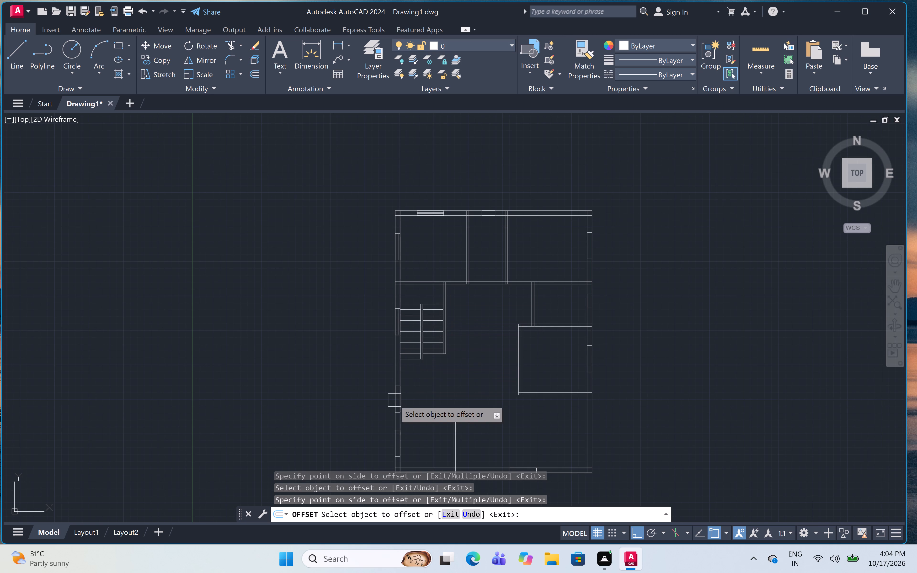
pyautogui.scroll(4, 396, 407)
pyautogui.moveTo(446, 395); pyautogui.dragTo(445, 320, button='middle')
pyautogui.scroll(1, 443, 352)
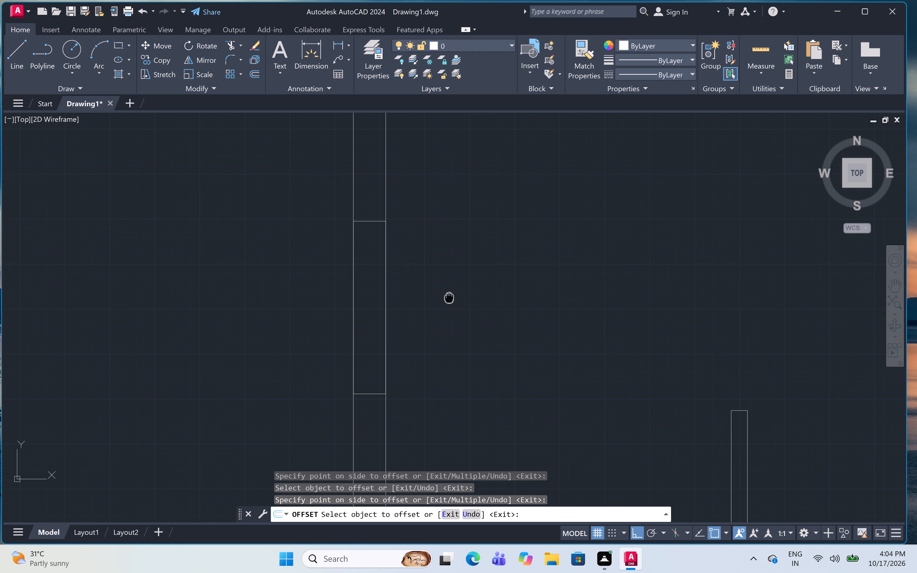
pyautogui.click(384, 357)
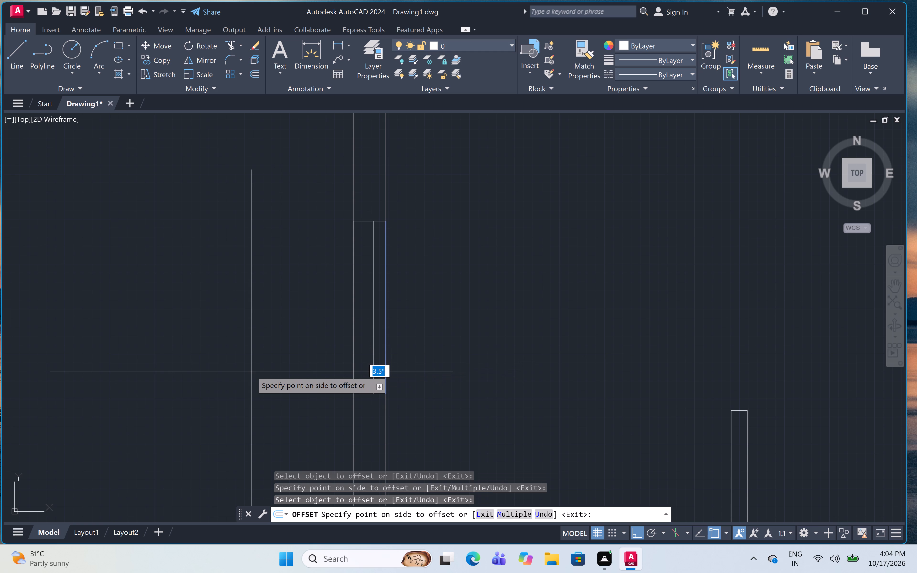
pyautogui.click(251, 371)
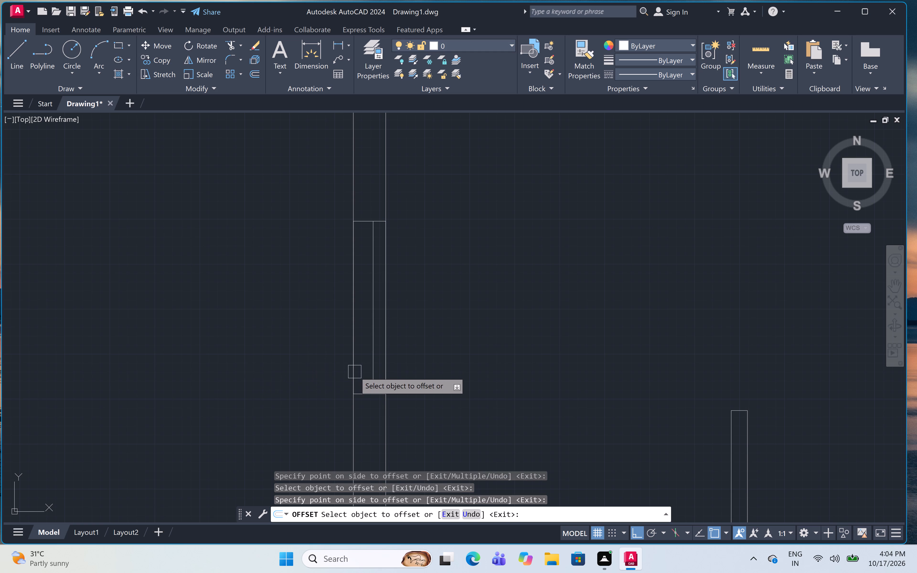
pyautogui.click(355, 372)
pyautogui.click(446, 366)
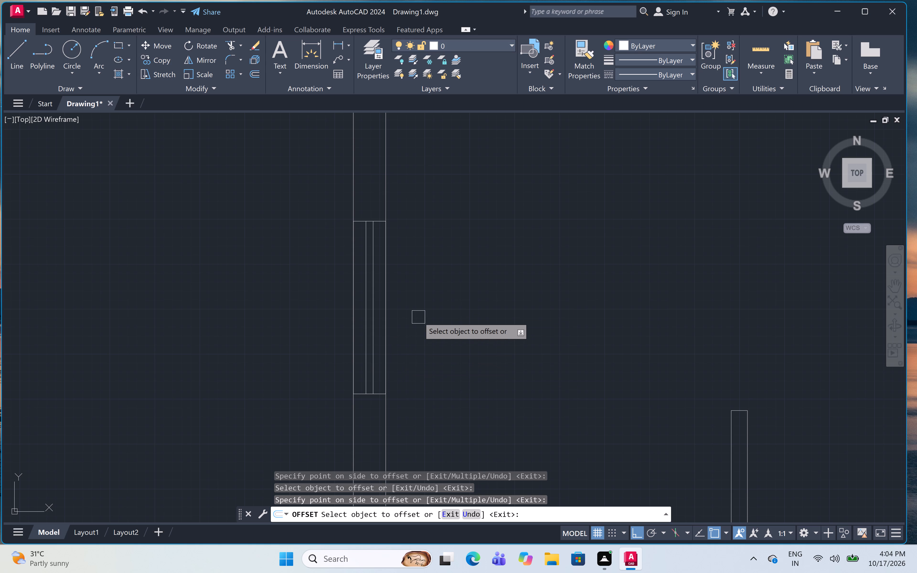
pyautogui.scroll(-5, 419, 318)
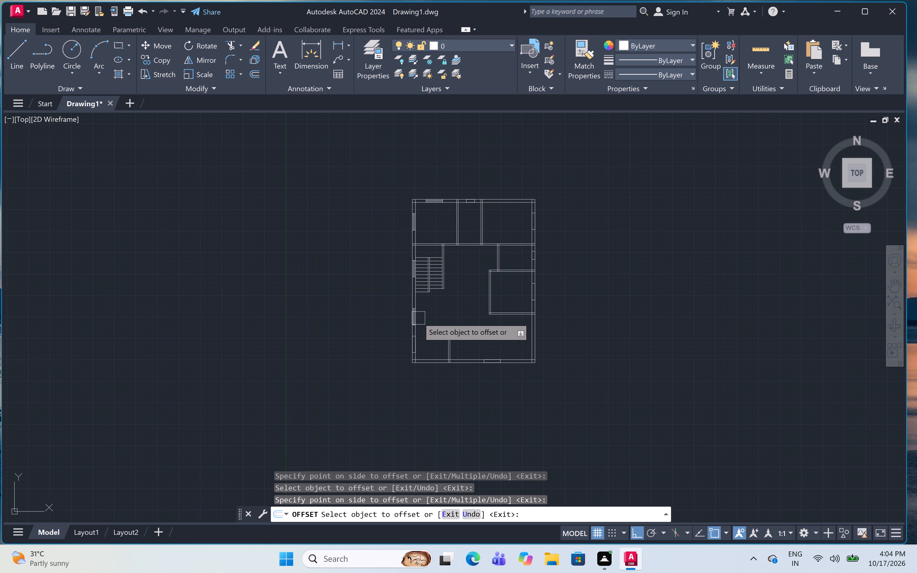
# Offset both long edges of the lowest left-wall window, near the bottom-left corner, 3.5" into the wall thickness.
pyautogui.scroll(6, 416, 350)
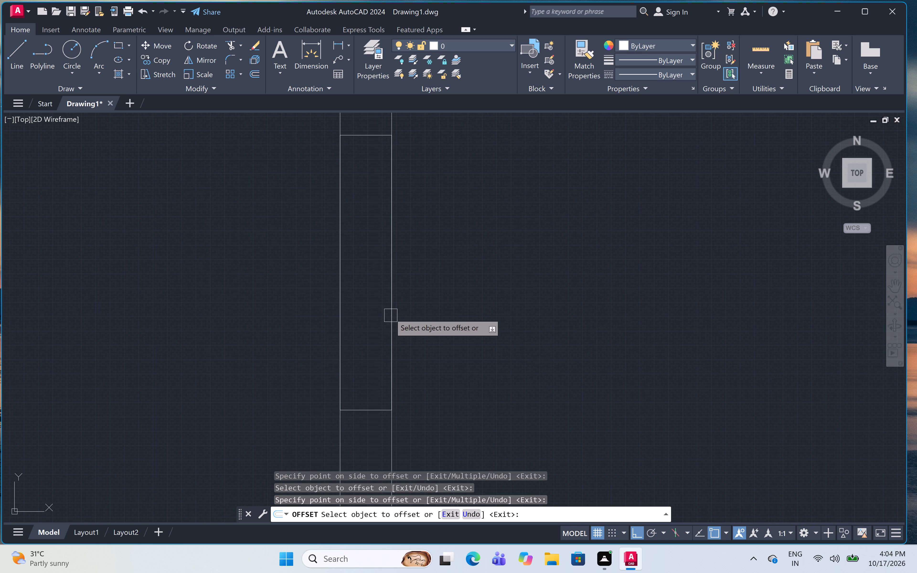
pyautogui.click(389, 313)
pyautogui.click(271, 341)
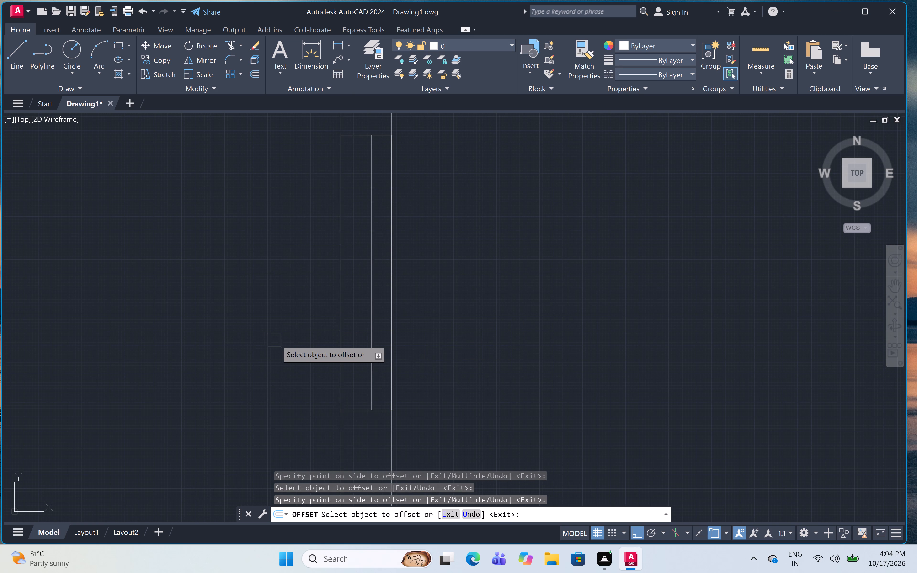
pyautogui.click(339, 364)
pyautogui.click(450, 364)
# Offset both long edges of the bottom-wall window 3.5" into the wall thickness.
pyautogui.scroll(-5, 441, 347)
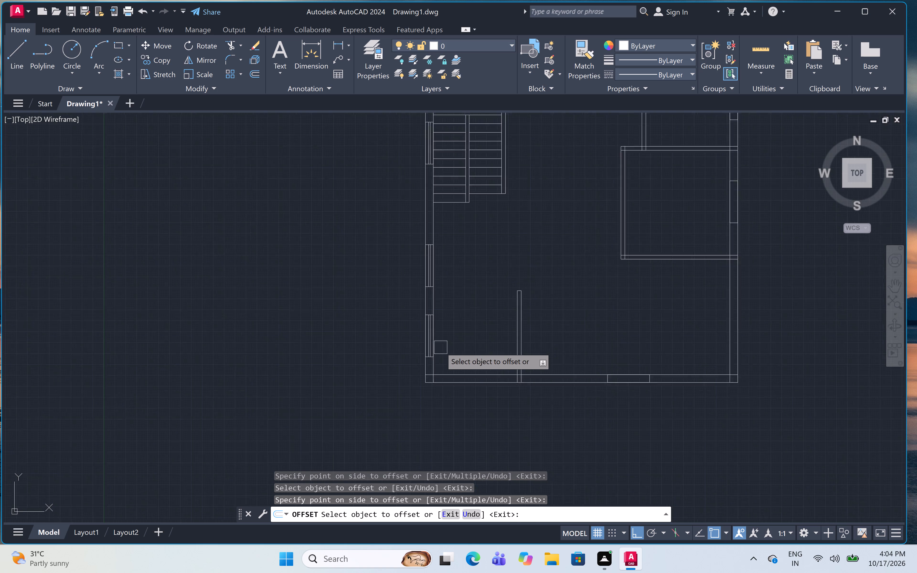
pyautogui.scroll(4, 569, 366)
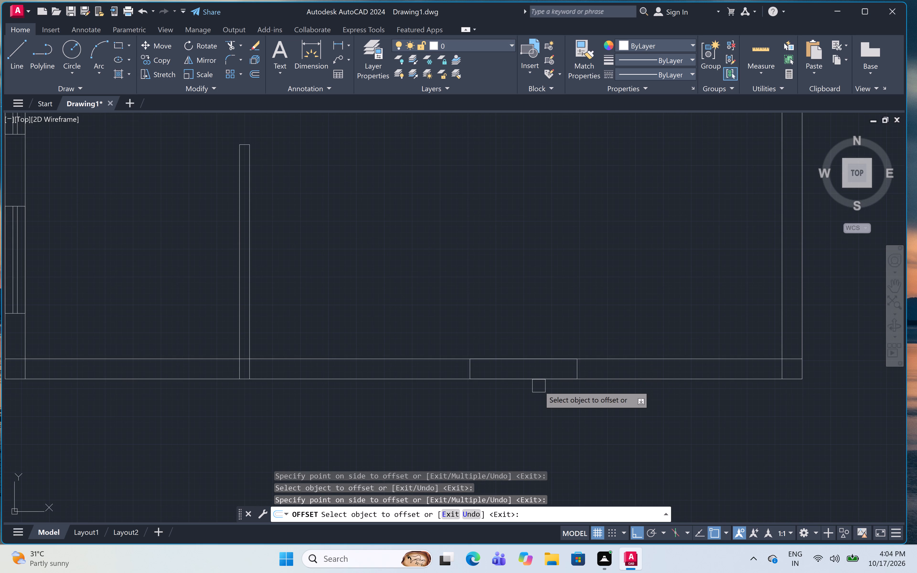
pyautogui.click(537, 382)
pyautogui.click(528, 315)
pyautogui.click(527, 355)
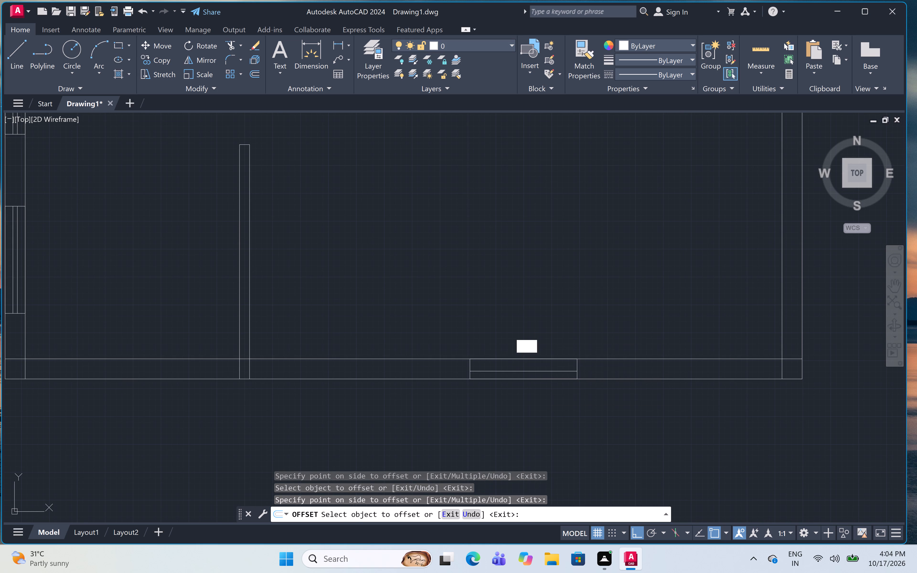
pyautogui.click(529, 404)
# Offset both long edges of the right-wall window in the enclosed lower-right room 3.5" into the wall thickness.
pyautogui.scroll(-3, 514, 327)
pyautogui.moveTo(540, 294); pyautogui.dragTo(545, 403, button='middle')
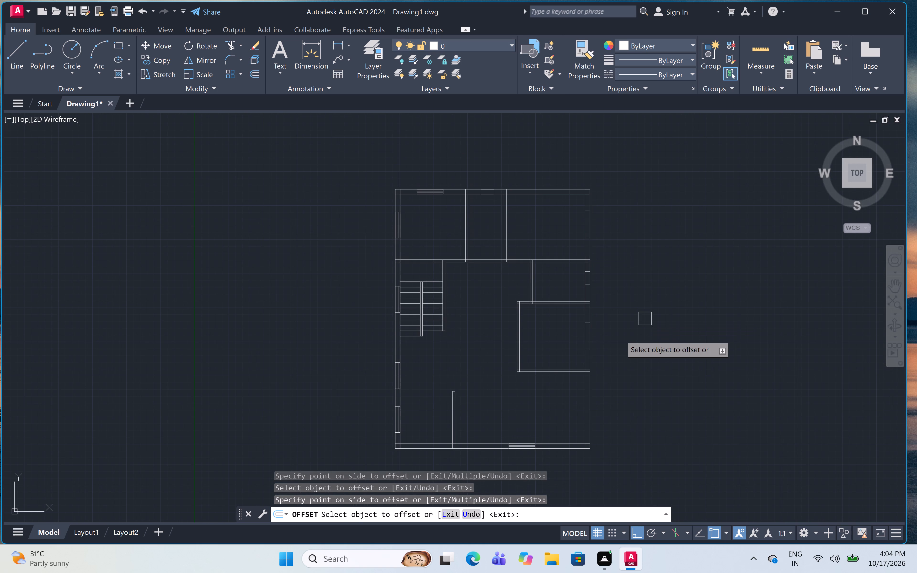
pyautogui.scroll(4, 589, 340)
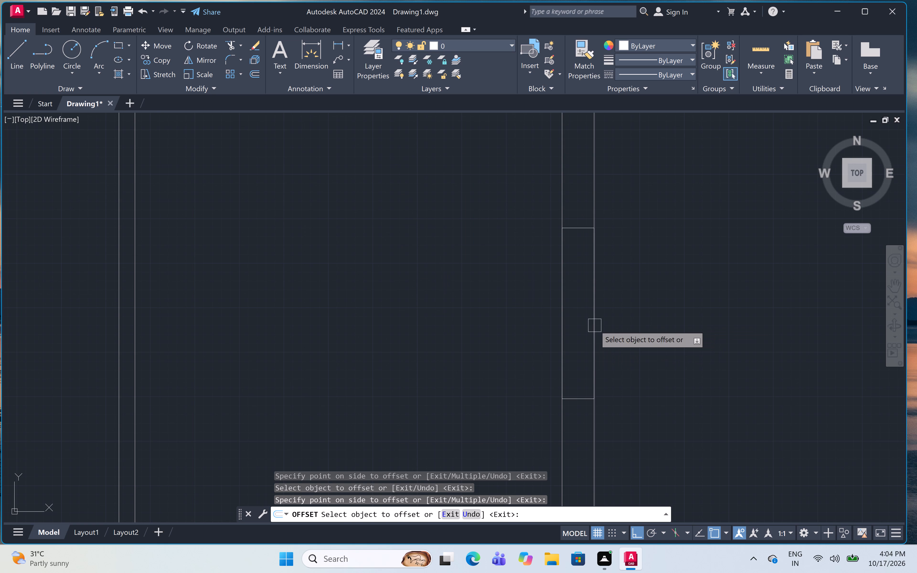
pyautogui.moveTo(594, 324); pyautogui.dragTo(592, 324)
pyautogui.click(394, 372)
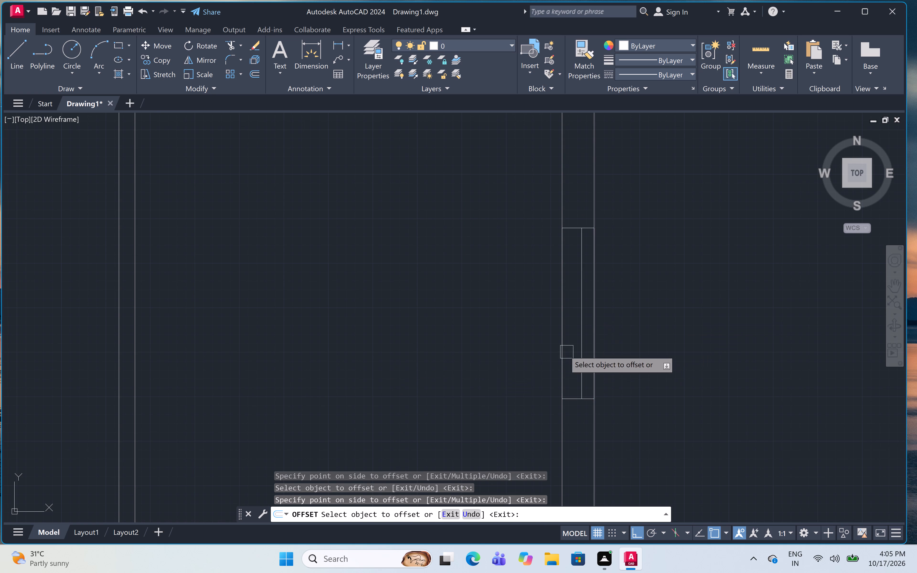
pyautogui.click(564, 350)
pyautogui.click(672, 327)
# Offset both long edges of the small right-wall ventilator opening above that room 3.5" into the wall thickness.
pyautogui.scroll(-3, 593, 327)
pyautogui.moveTo(618, 281); pyautogui.dragTo(622, 371, button='middle')
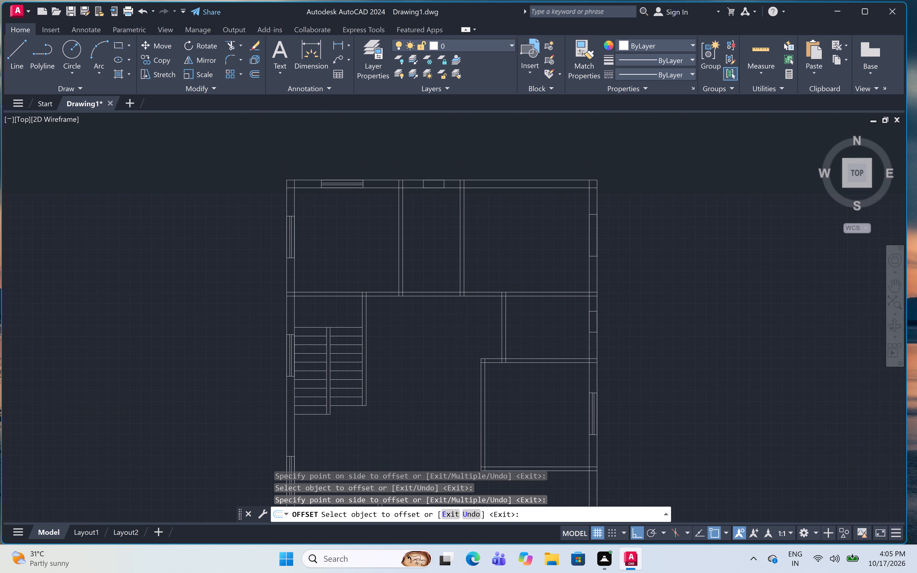
pyautogui.scroll(4, 595, 320)
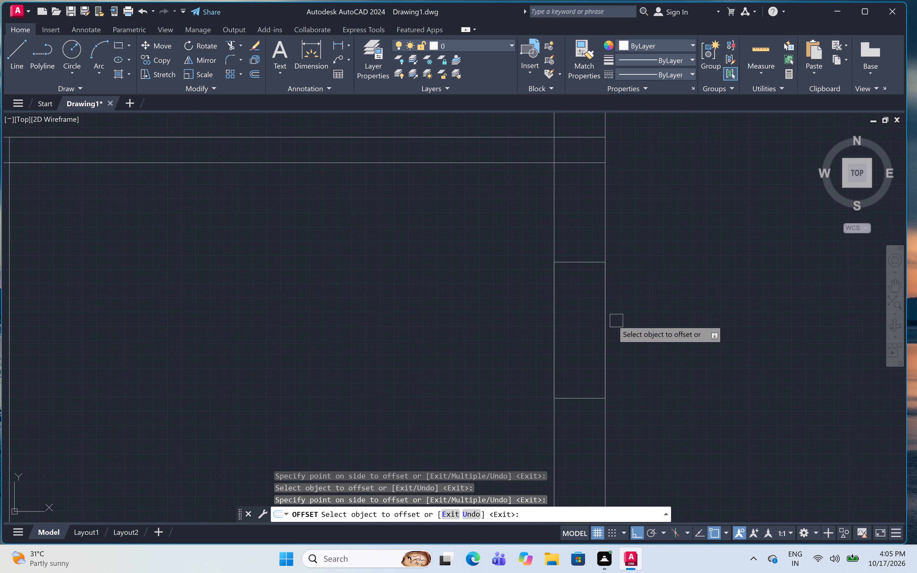
pyautogui.moveTo(606, 318); pyautogui.dragTo(595, 320)
pyautogui.click(499, 345)
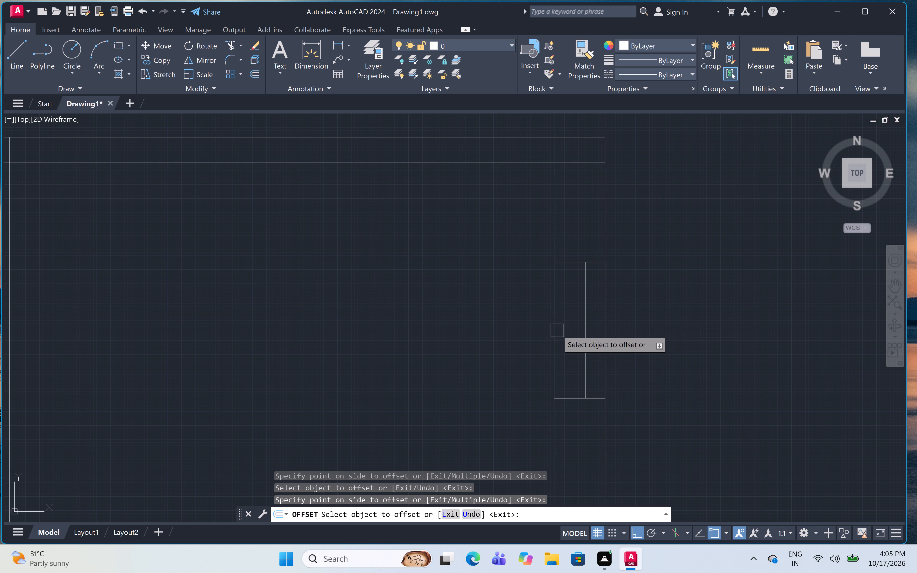
pyautogui.click(555, 331)
pyautogui.click(618, 329)
# Offset both long edges of the upper-right room's right-wall window 3.5" into the wall thickness.
pyautogui.scroll(-2, 618, 327)
pyautogui.moveTo(633, 290); pyautogui.dragTo(633, 427, button='middle')
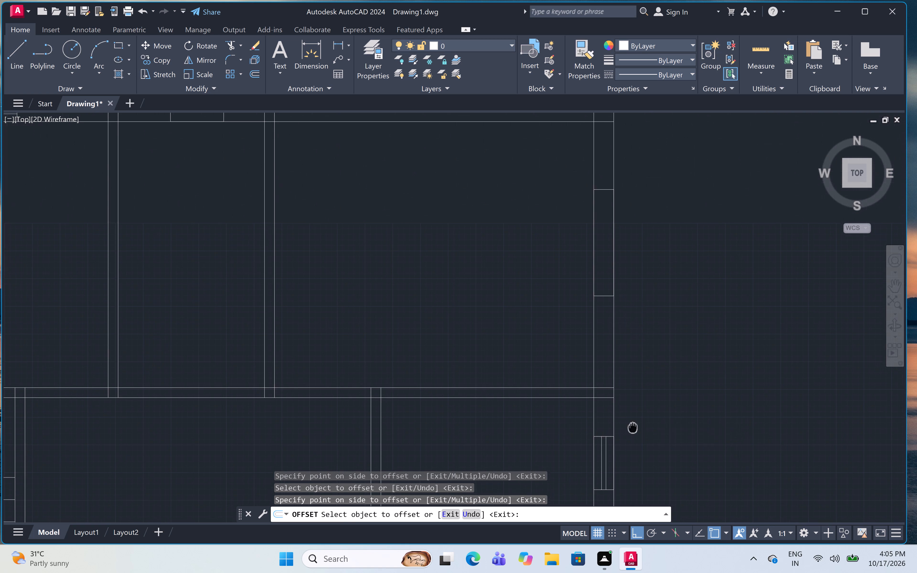
pyautogui.scroll(1, 599, 175)
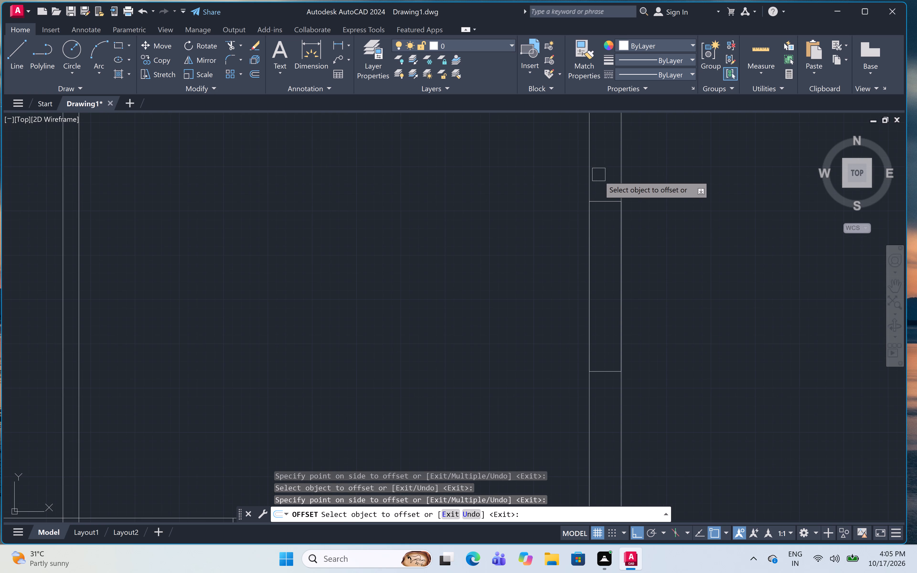
pyautogui.click(619, 304)
pyautogui.click(525, 327)
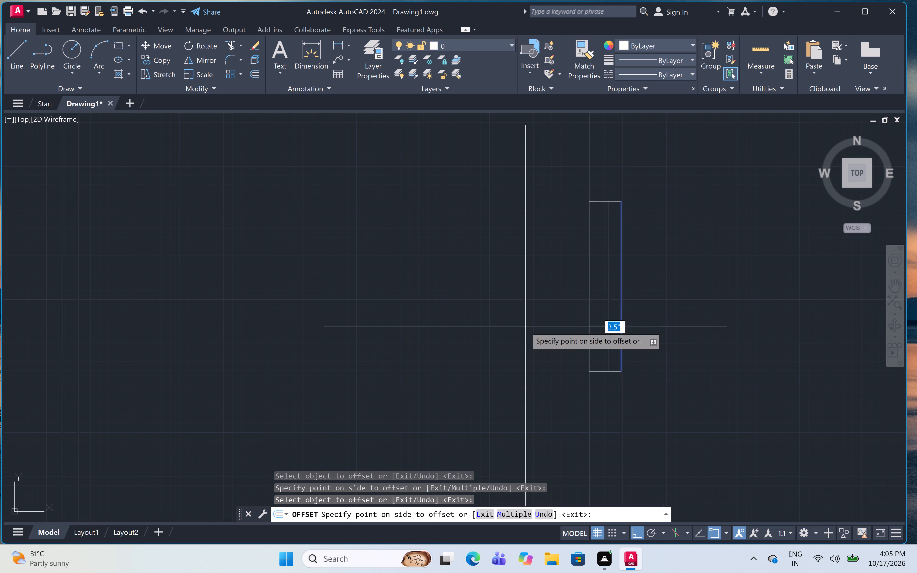
pyautogui.click(590, 319)
pyautogui.click(653, 329)
# Offset both long edges of the top-wall ventilator in the narrow middle room 3.5" inward, and finish offsetting.
pyautogui.scroll(-3, 655, 323)
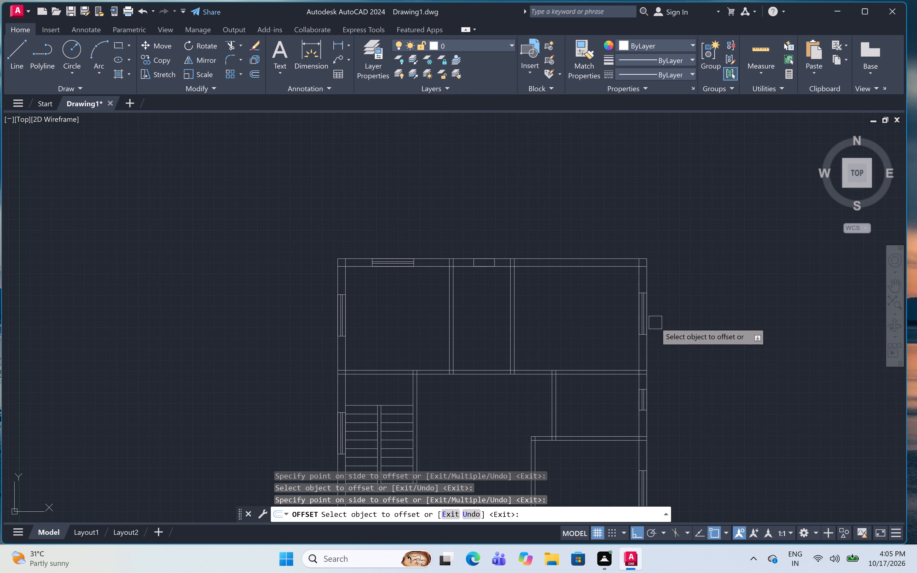
pyautogui.scroll(-1, 672, 259)
pyautogui.scroll(4, 555, 262)
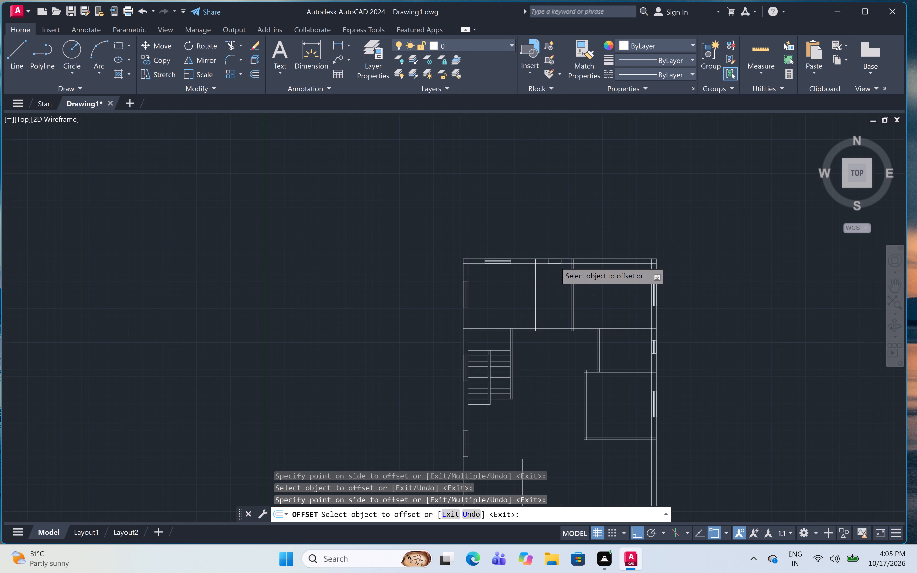
pyautogui.click(557, 247)
pyautogui.click(557, 283)
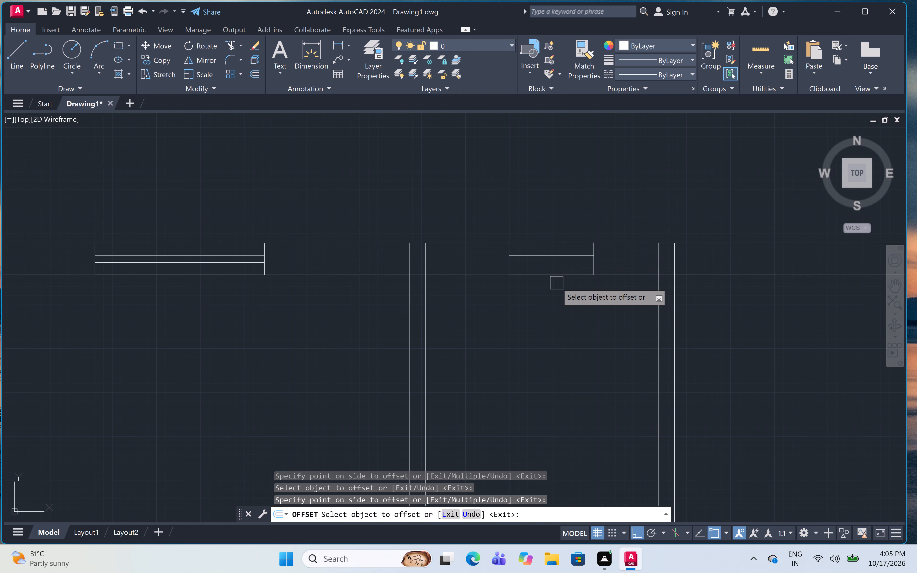
pyautogui.click(557, 279)
pyautogui.click(563, 241)
pyautogui.scroll(-2, 567, 234)
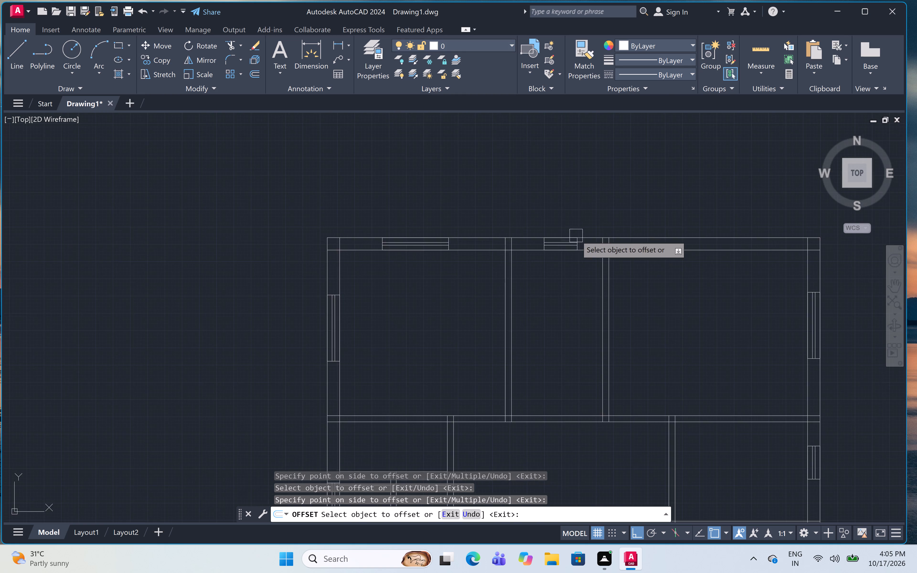
pyautogui.scroll(-3, 659, 212)
pyautogui.moveTo(728, 281); pyautogui.dragTo(608, 280, button='middle')
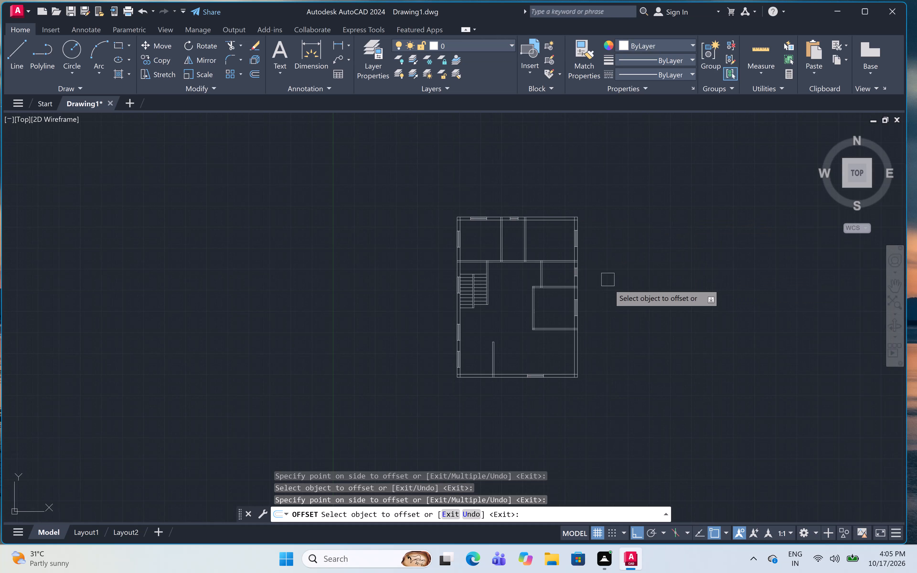
pyautogui.scroll(1, 609, 286)
pyautogui.moveTo(609, 286); pyautogui.dragTo(682, 302, button='middle')
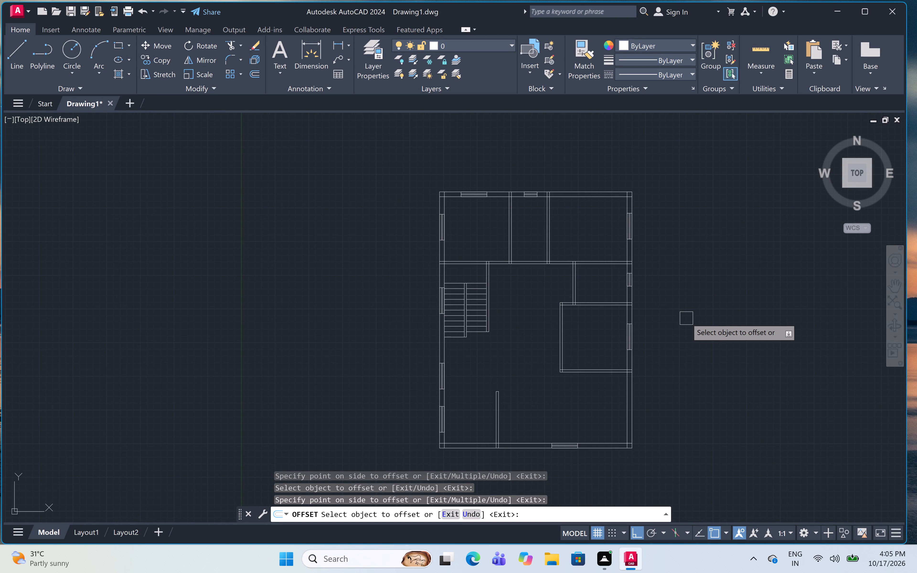
pyautogui.press('Escape')
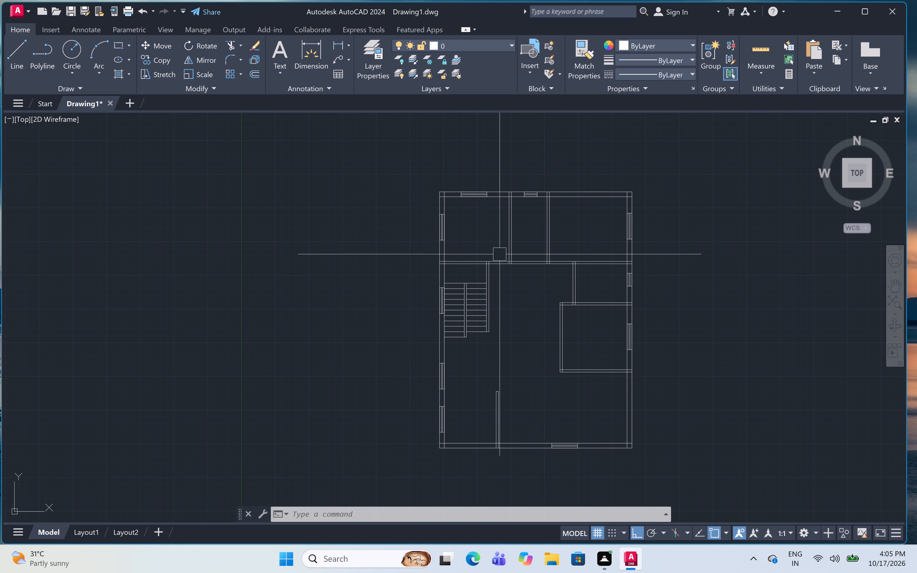
# Draw a line from the upper-left room's bottom-right partition corner on the wall's lower edge, 1" left and 3' up, as the door leaf.
pyautogui.scroll(6, 508, 265)
pyautogui.write('l')
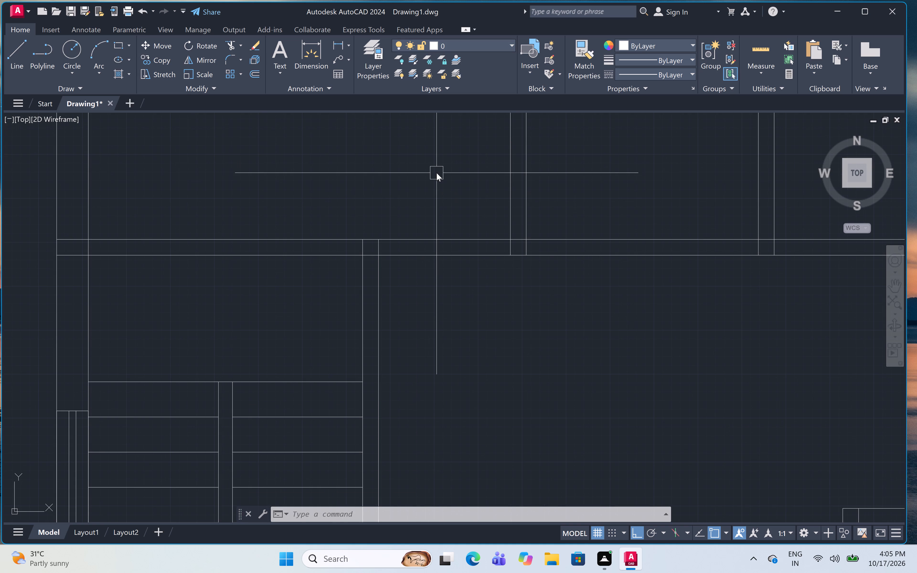
pyautogui.press('space')
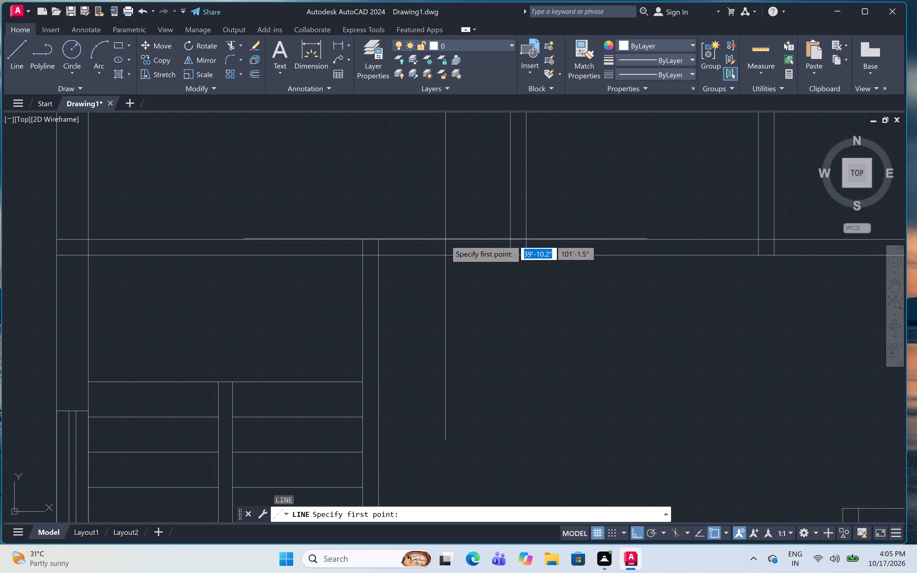
pyautogui.click(510, 255)
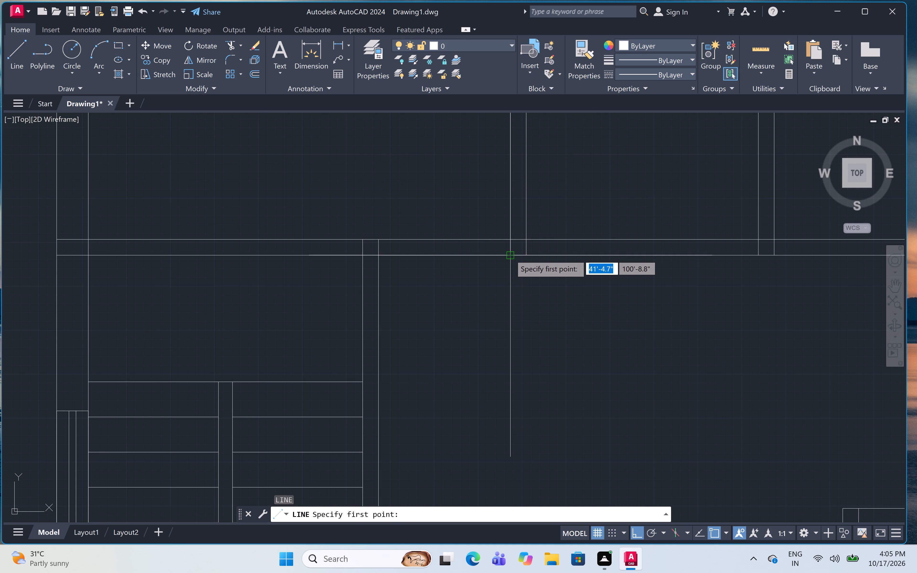
pyautogui.scroll(-3, 469, 278)
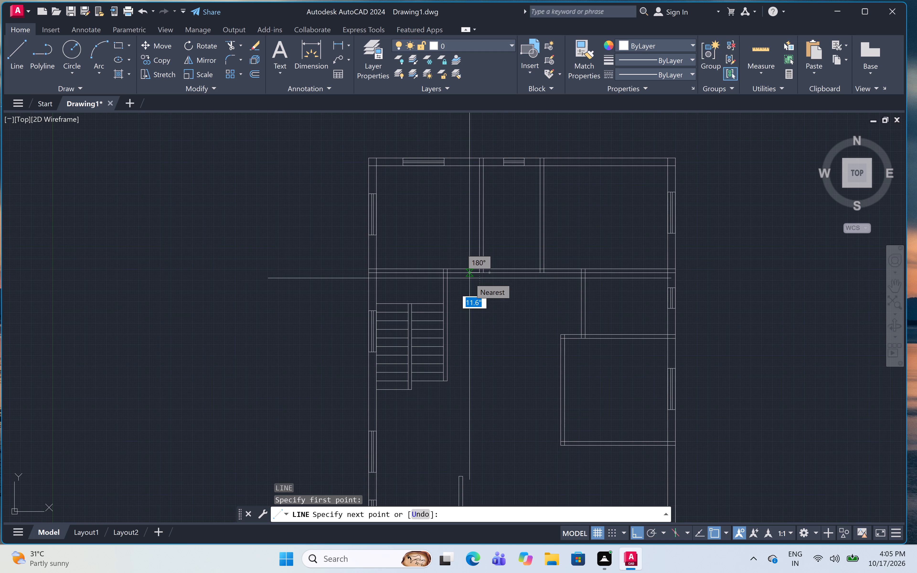
pyautogui.scroll(4, 469, 278)
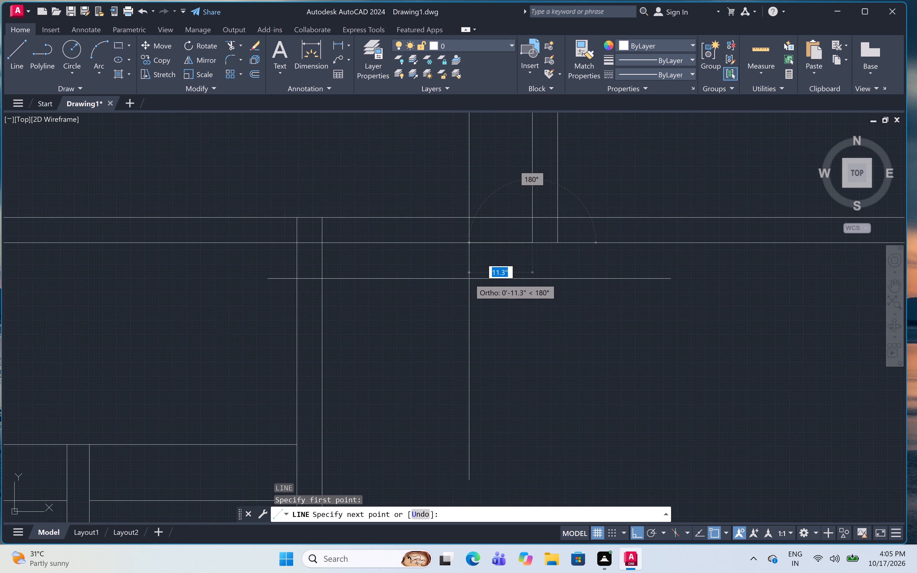
pyautogui.press('2')
pyautogui.press('BackSpace')
pyautogui.press('1')
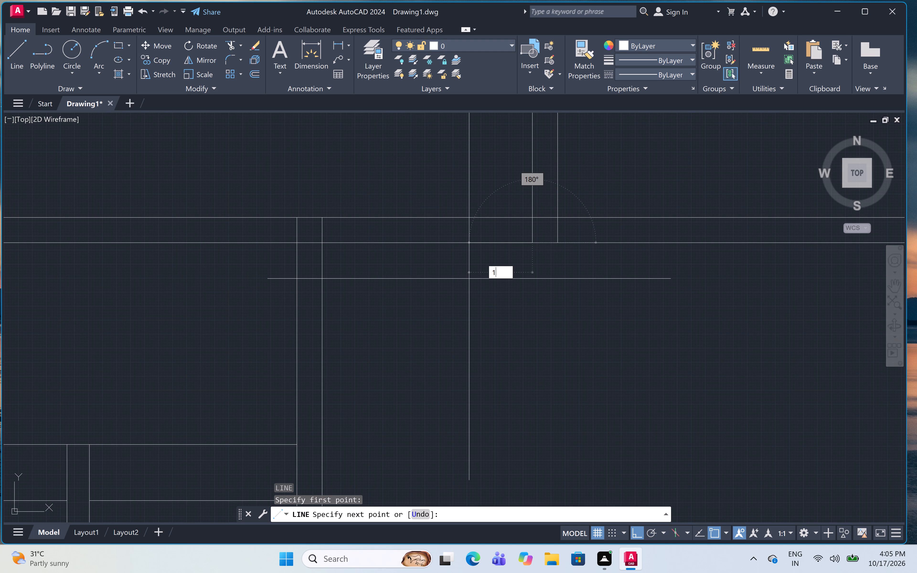
pyautogui.write('"')
pyautogui.press('space')
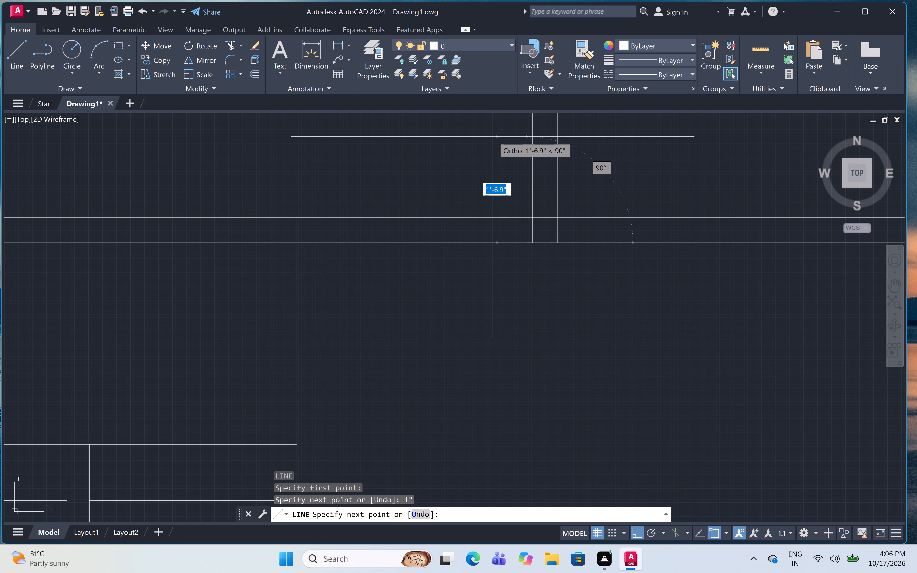
pyautogui.write("3'")
pyautogui.press('space')
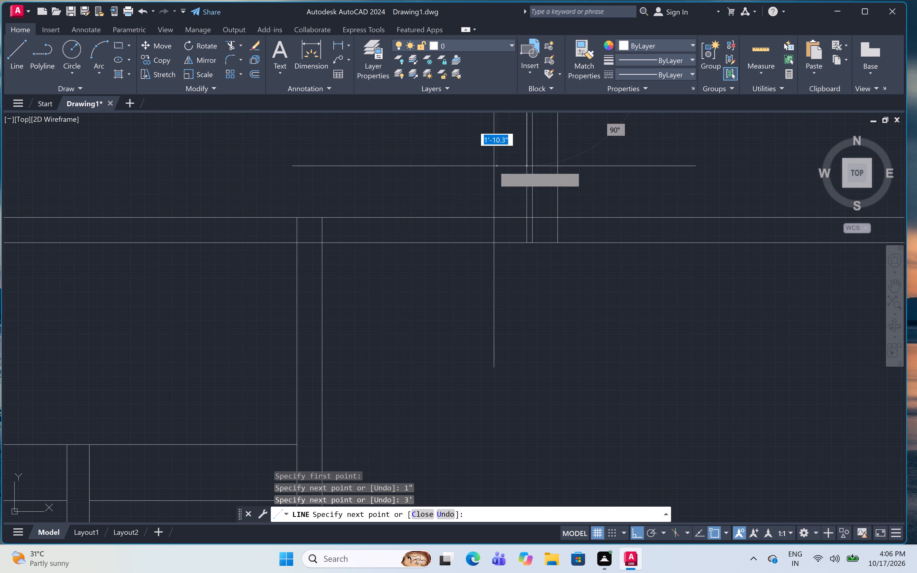
# Continue the line back down to the leaf's base, 3' left along the wall's lower edge and up across the wall thickness as the jamb.
pyautogui.scroll(3, 523, 246)
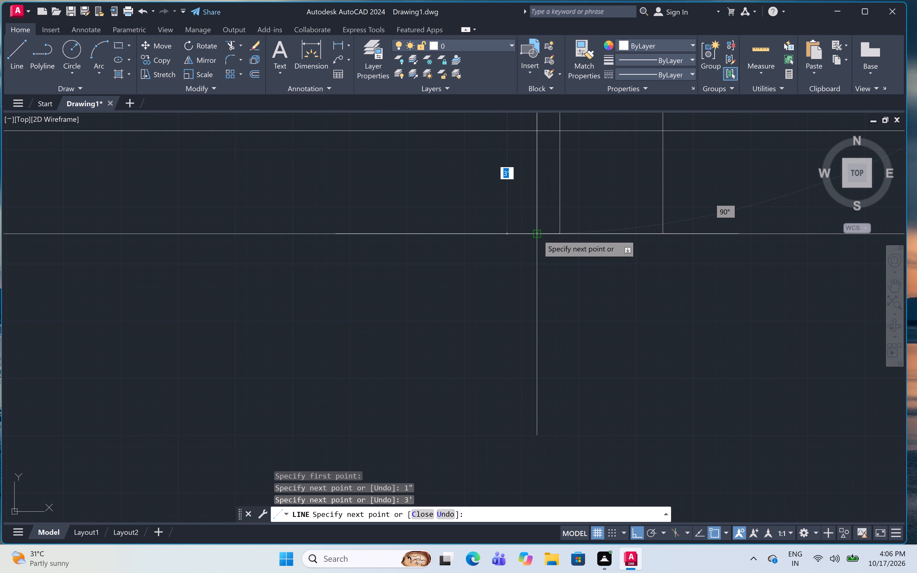
pyautogui.moveTo(538, 234); pyautogui.dragTo(522, 246)
pyautogui.scroll(-4, 450, 260)
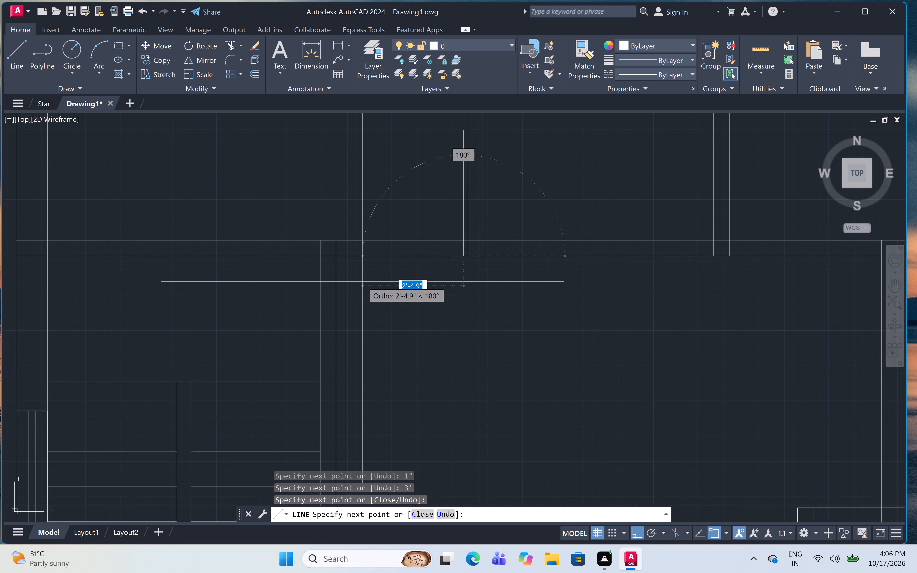
pyautogui.write("3'")
pyautogui.press('space')
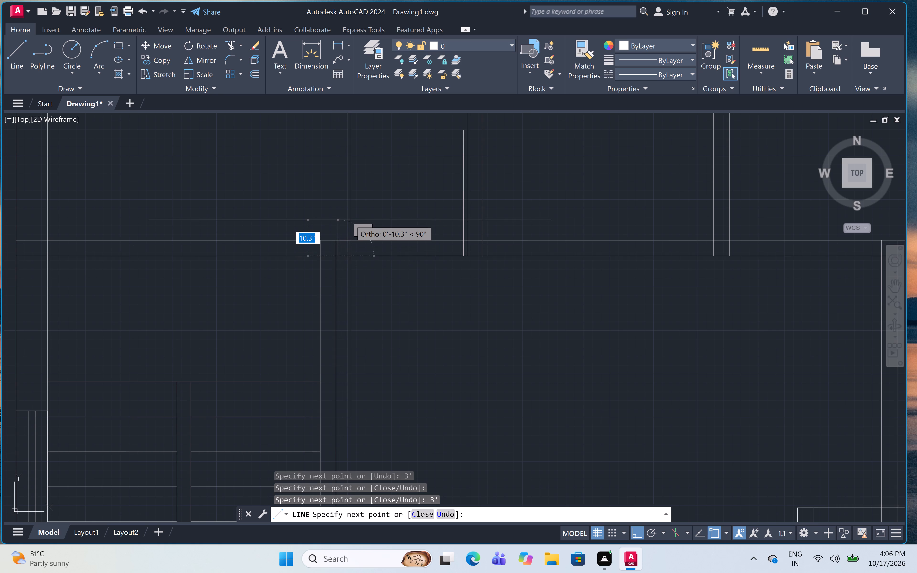
pyautogui.scroll(1, 349, 220)
pyautogui.scroll(2, 327, 240)
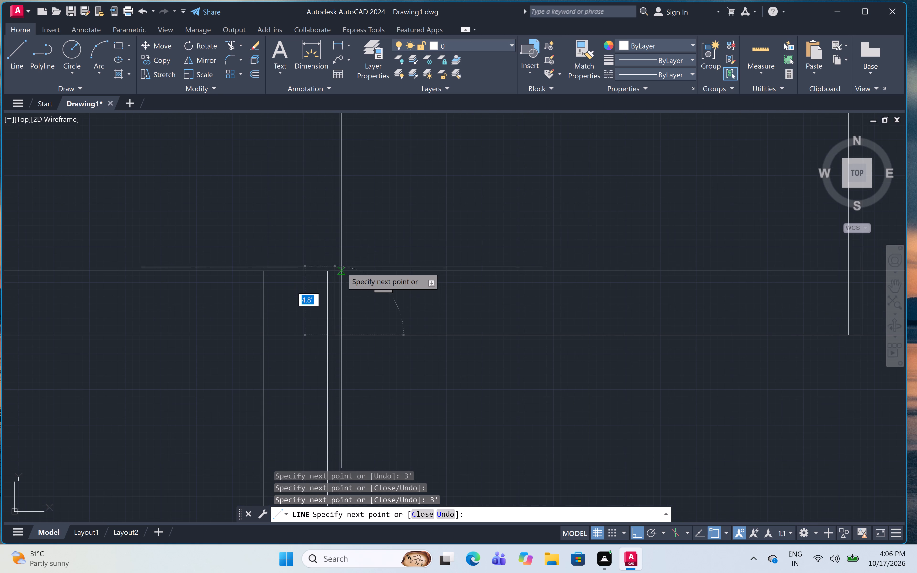
pyautogui.click(331, 270)
pyautogui.scroll(-2, 377, 238)
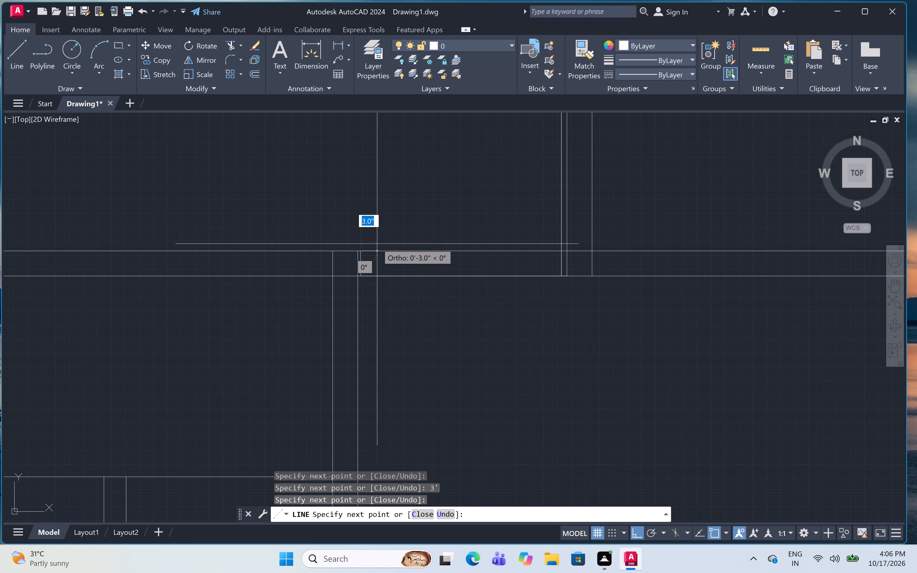
pyautogui.press('Escape')
pyautogui.scroll(-4, 377, 244)
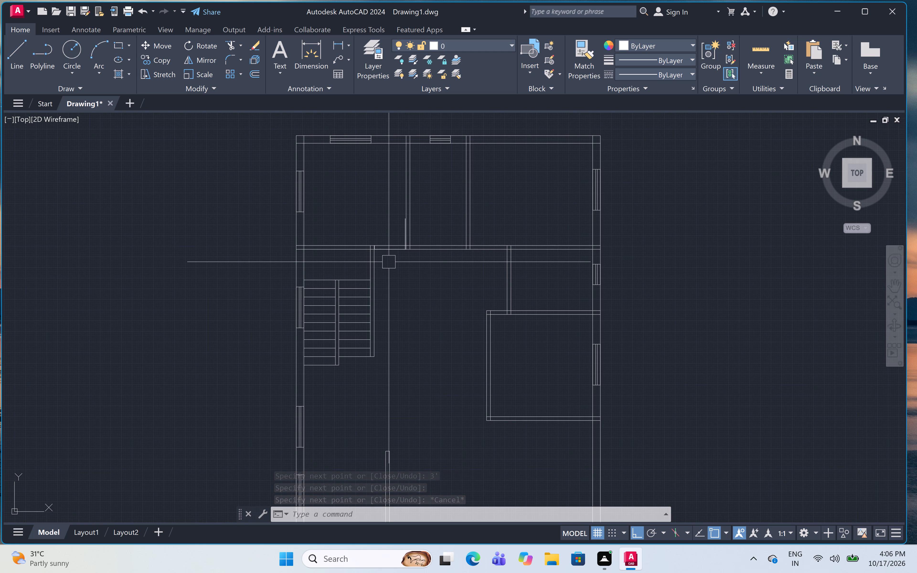
# Start a line where the left edge of the narrow middle room's left partition meets the top wall's inner edge, going 3" down.
pyautogui.moveTo(432, 167); pyautogui.dragTo(426, 247, button='middle')
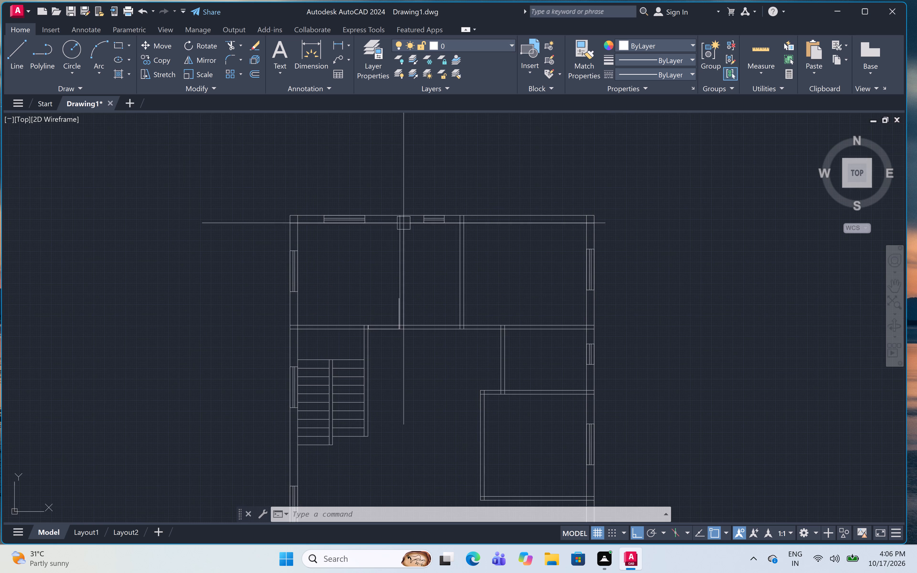
pyautogui.scroll(4, 401, 219)
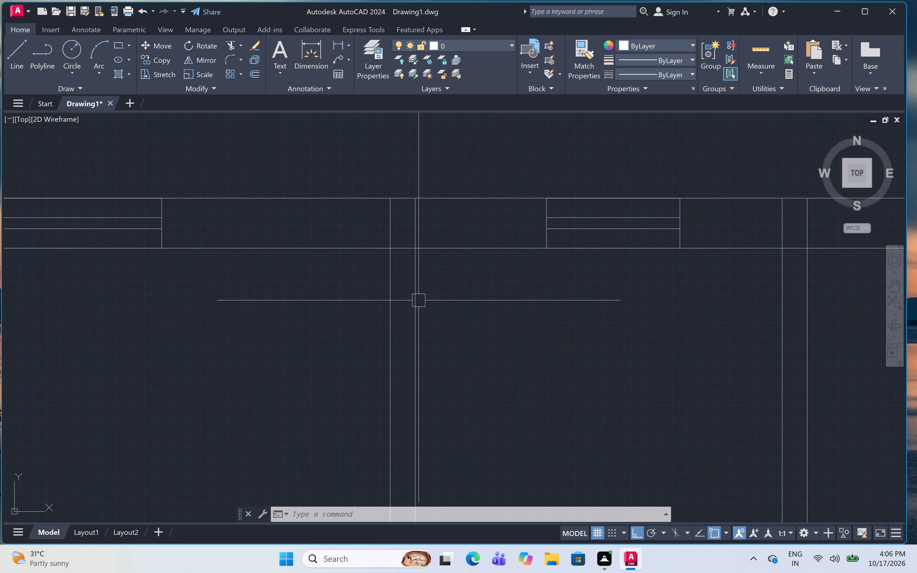
pyautogui.write('l')
pyautogui.press('space')
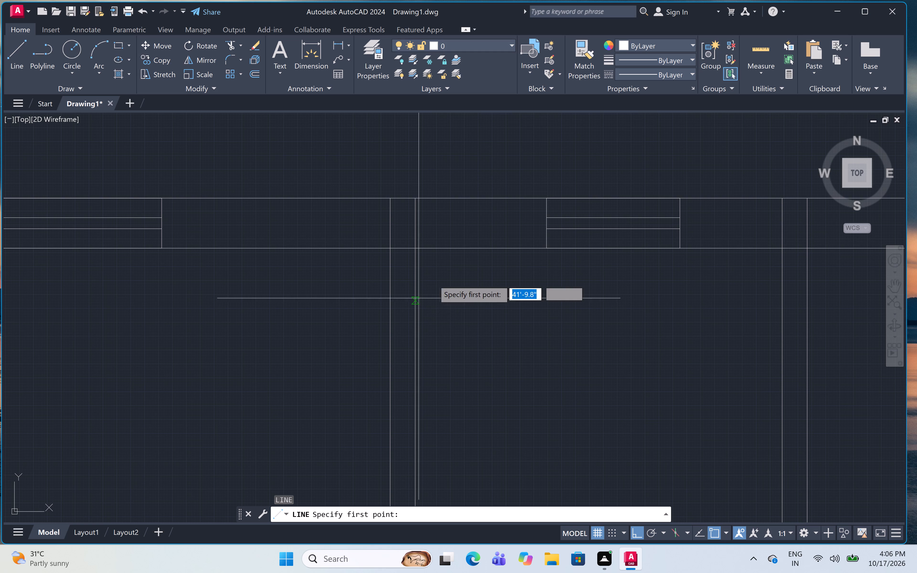
pyautogui.click(394, 249)
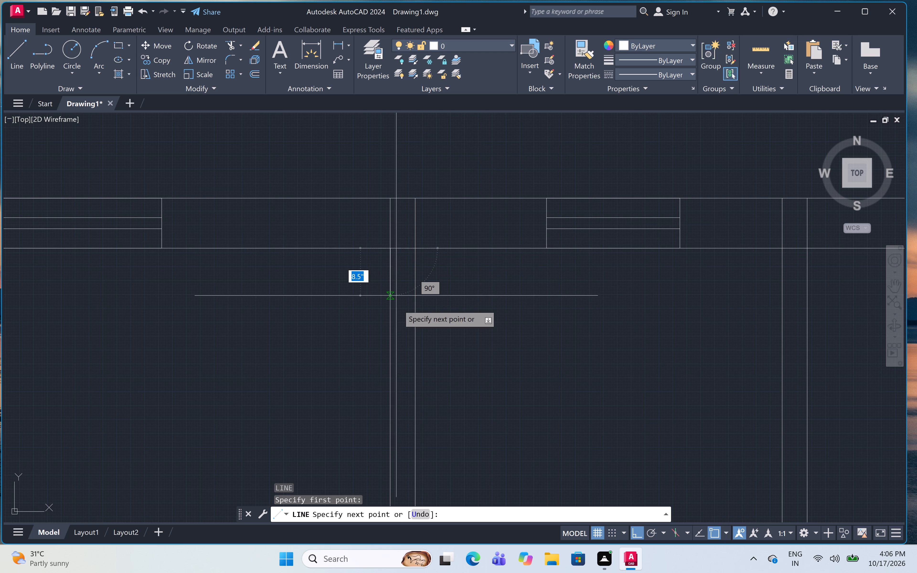
pyautogui.press('3')
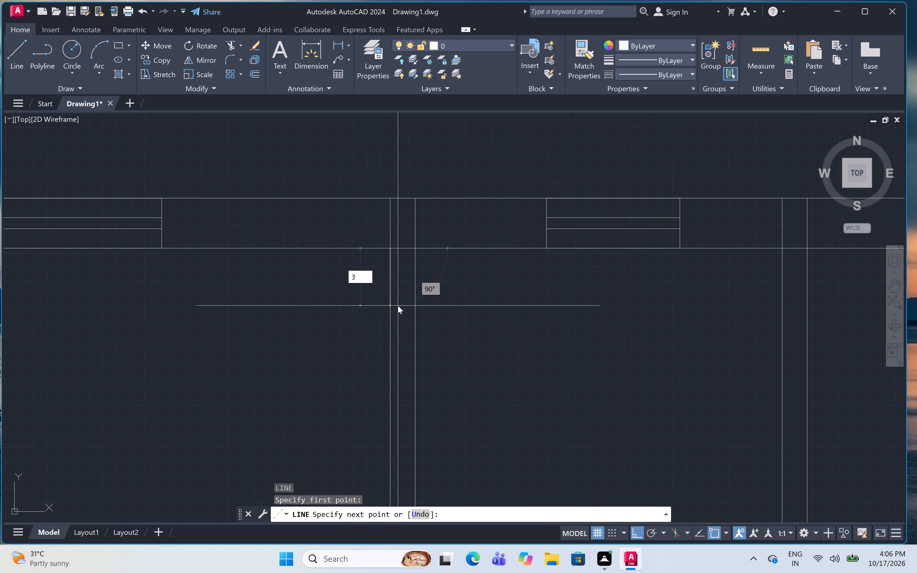
pyautogui.write('"')
pyautogui.press('space')
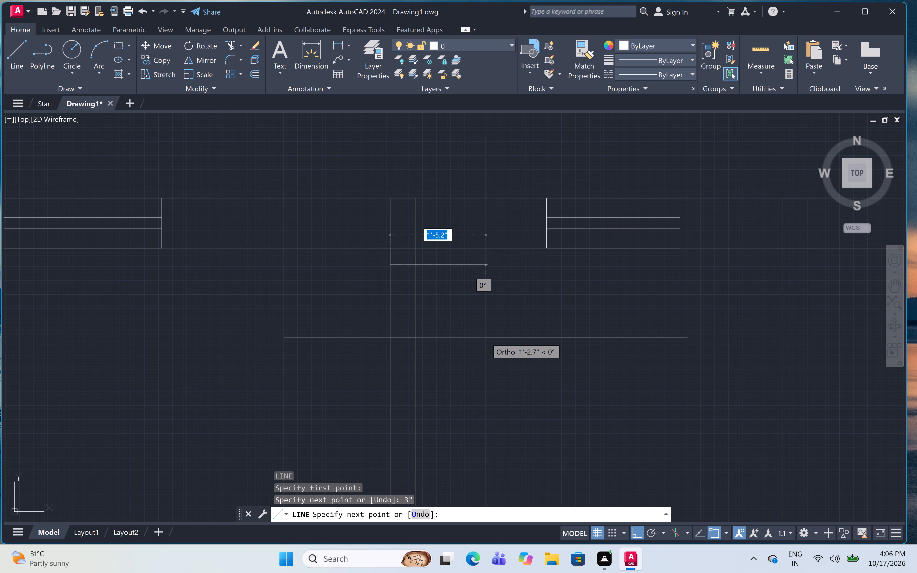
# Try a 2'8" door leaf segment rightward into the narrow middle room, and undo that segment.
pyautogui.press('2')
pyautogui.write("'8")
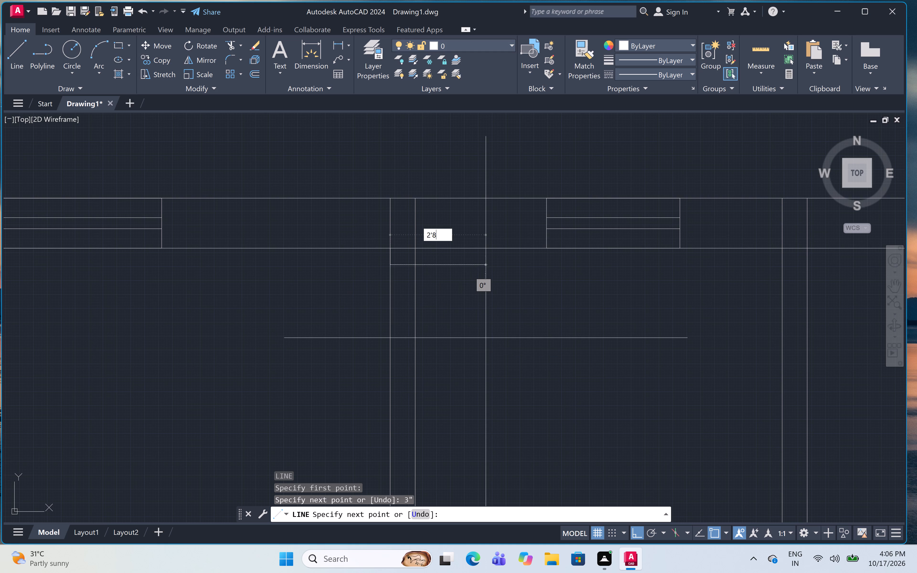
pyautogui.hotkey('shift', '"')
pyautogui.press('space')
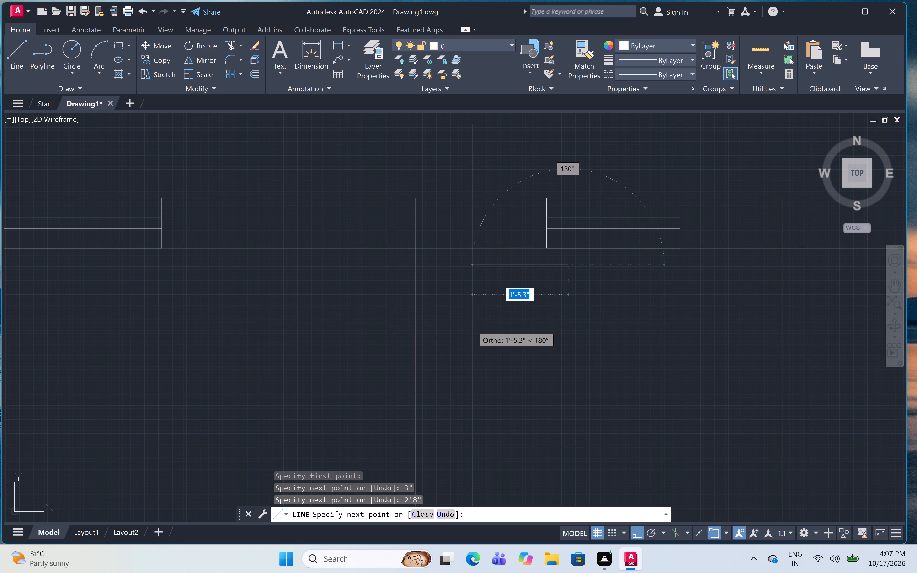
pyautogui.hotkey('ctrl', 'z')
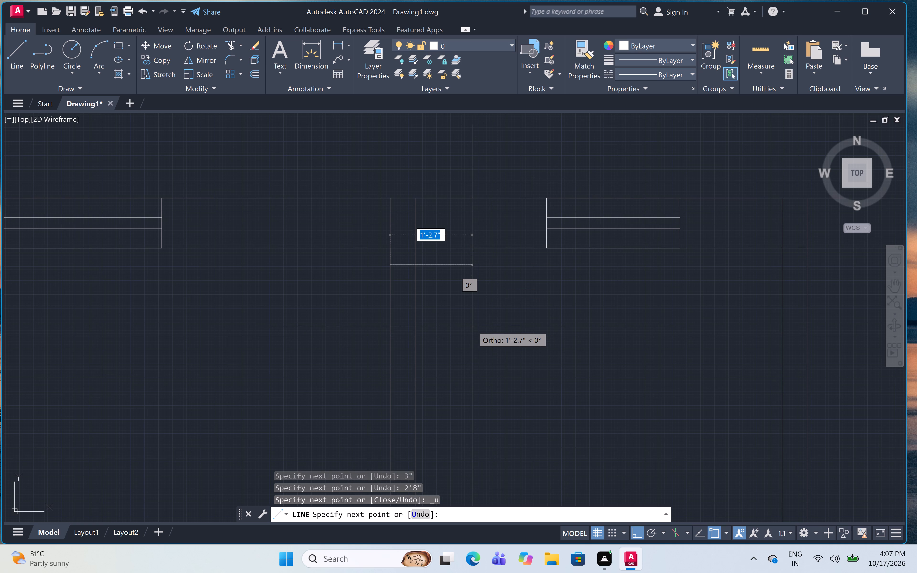
# Draw the door leaf 2' rightward into the narrow middle room.
pyautogui.press('2')
pyautogui.write("'")
pyautogui.press('space')
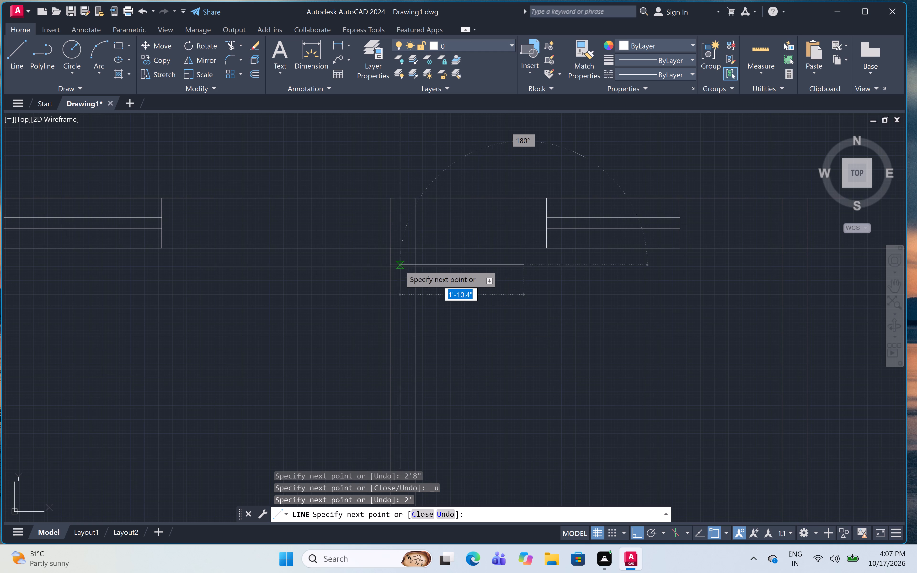
# Continue the line back to the leaf's base, 2' down along the partition's left edge and across its thickness as the jamb.
pyautogui.moveTo(392, 261); pyautogui.dragTo(392, 265)
pyautogui.scroll(-1, 392, 315)
pyautogui.scroll(1, 392, 372)
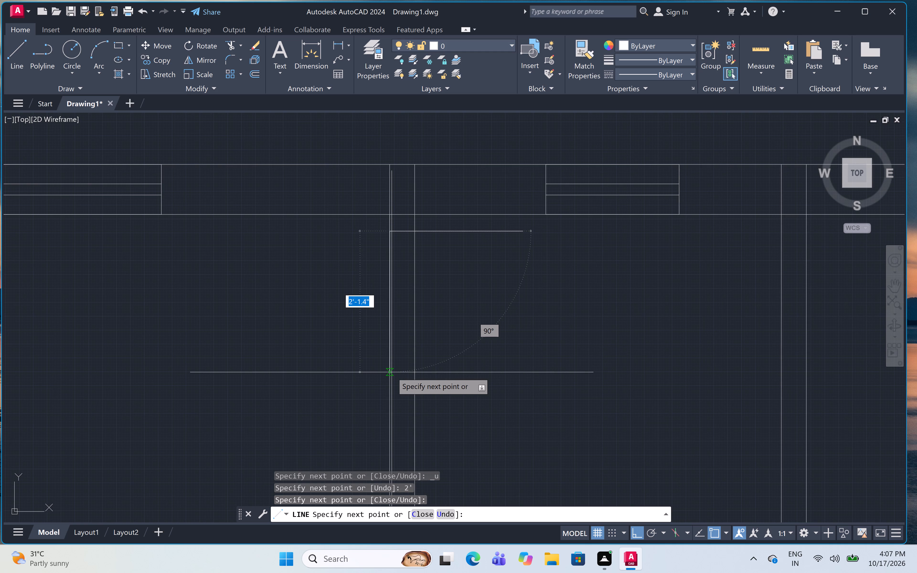
pyautogui.write("2'")
pyautogui.press('space')
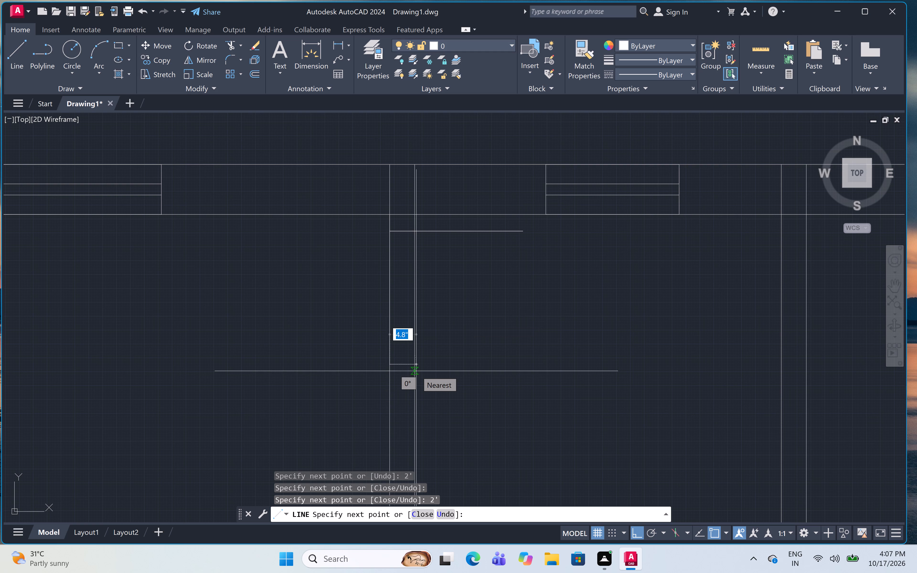
pyautogui.hotkey('ctrl', 'z')
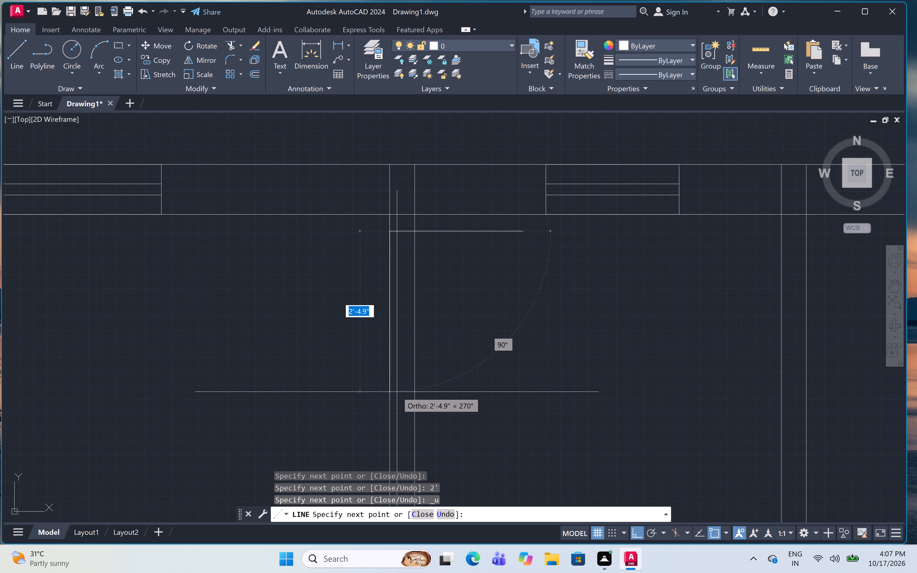
pyautogui.write("2'")
pyautogui.press('space')
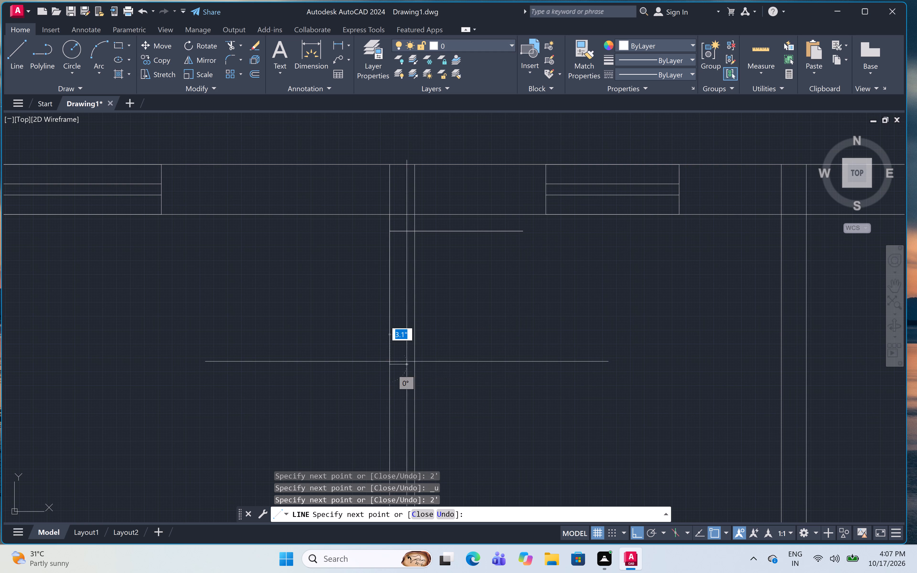
pyautogui.click(417, 361)
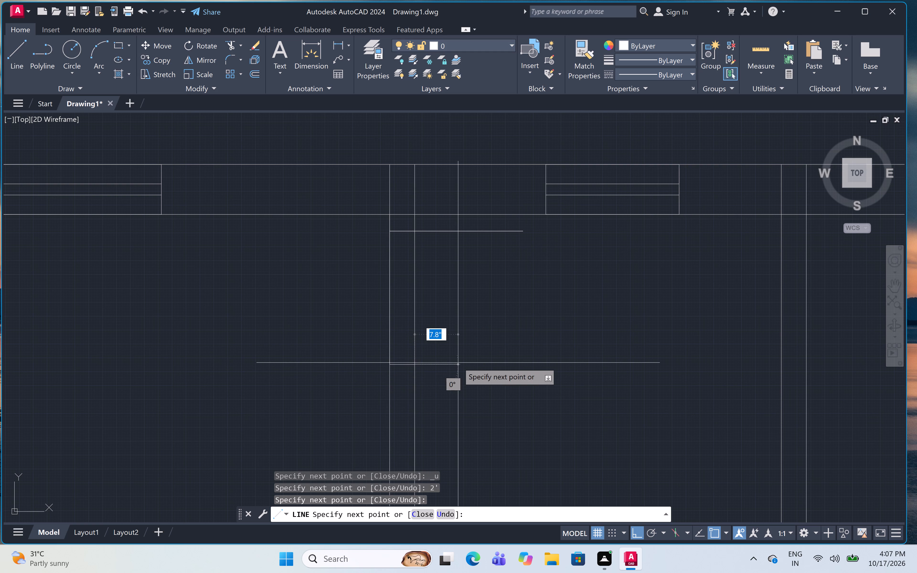
pyautogui.press('Escape')
# Draw a line from the upper-right room's bottom-left partition corner on the wall's lower edge, 1" right and 3' up, as the door leaf.
pyautogui.scroll(-4, 458, 363)
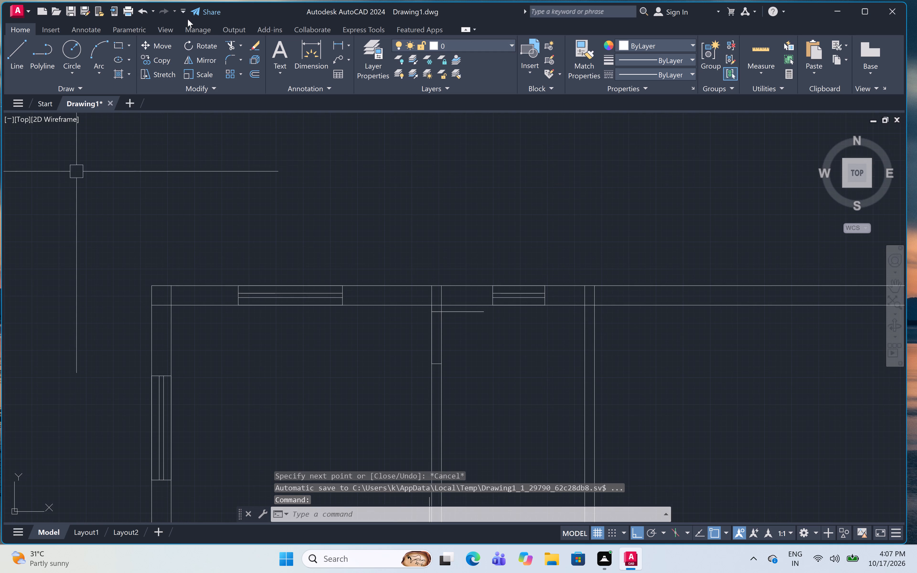
pyautogui.scroll(-4, 334, 171)
pyautogui.scroll(2, 383, 233)
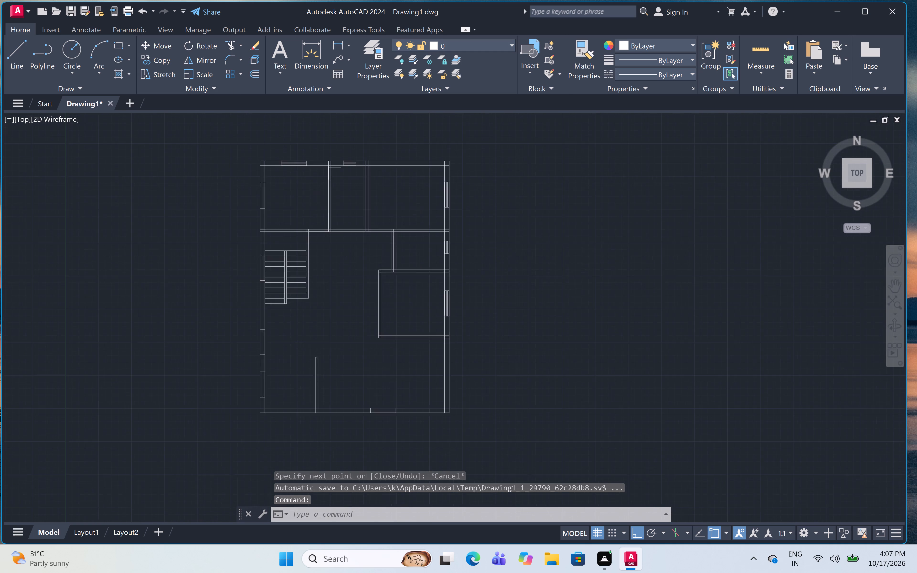
pyautogui.scroll(3, 383, 234)
pyautogui.moveTo(325, 178); pyautogui.dragTo(366, 265, button='middle')
pyautogui.write('l')
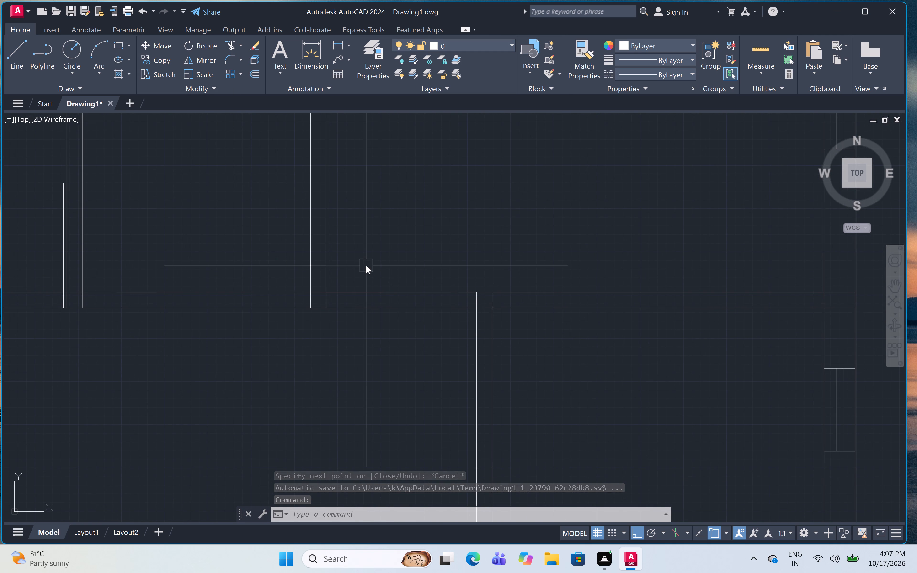
pyautogui.press('space')
pyautogui.click(324, 308)
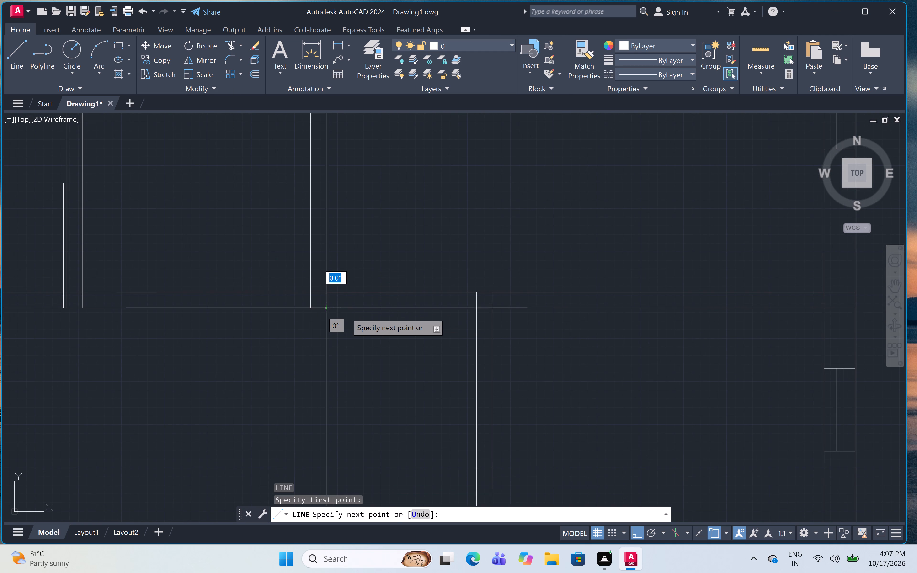
pyautogui.press('1')
pyautogui.write('"')
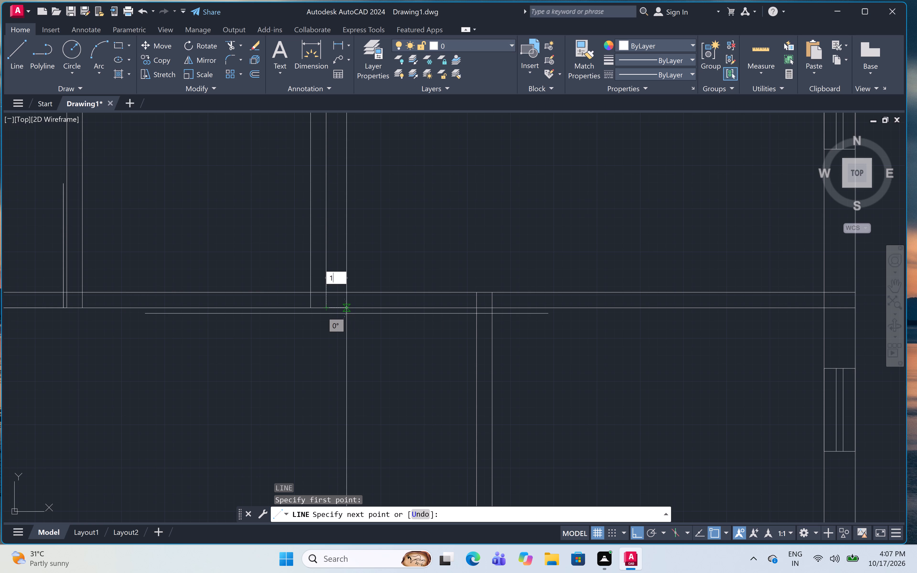
pyautogui.press('space')
pyautogui.write("3'")
pyautogui.press('space')
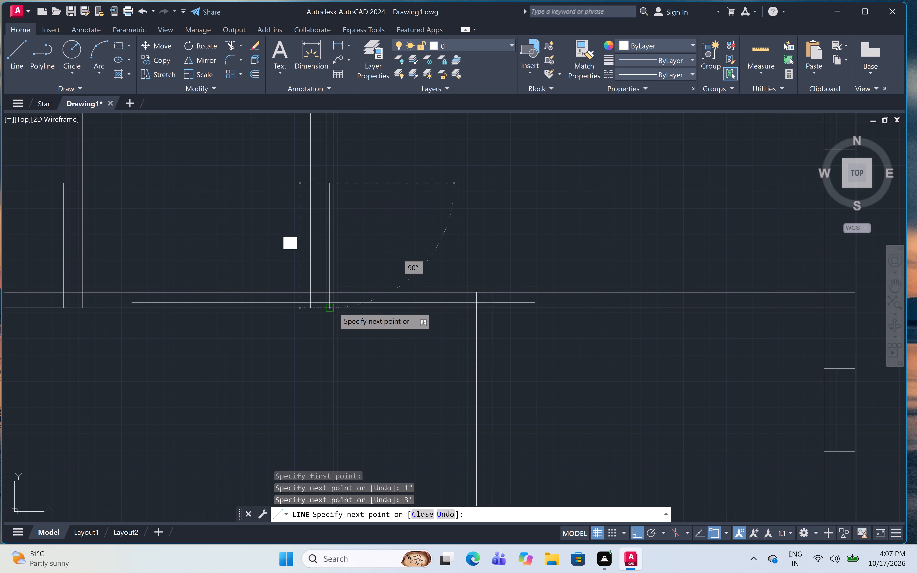
# Continue the line back down to the leaf's base, 3' right along the wall's lower edge and up across the wall thickness as the jamb.
pyautogui.click(332, 310)
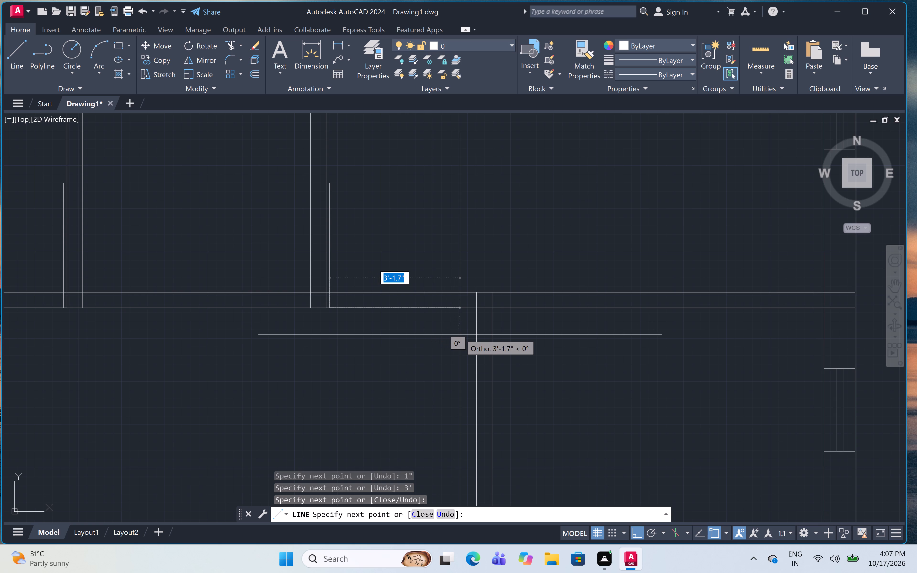
pyautogui.press('3')
pyautogui.write("'")
pyautogui.press('space')
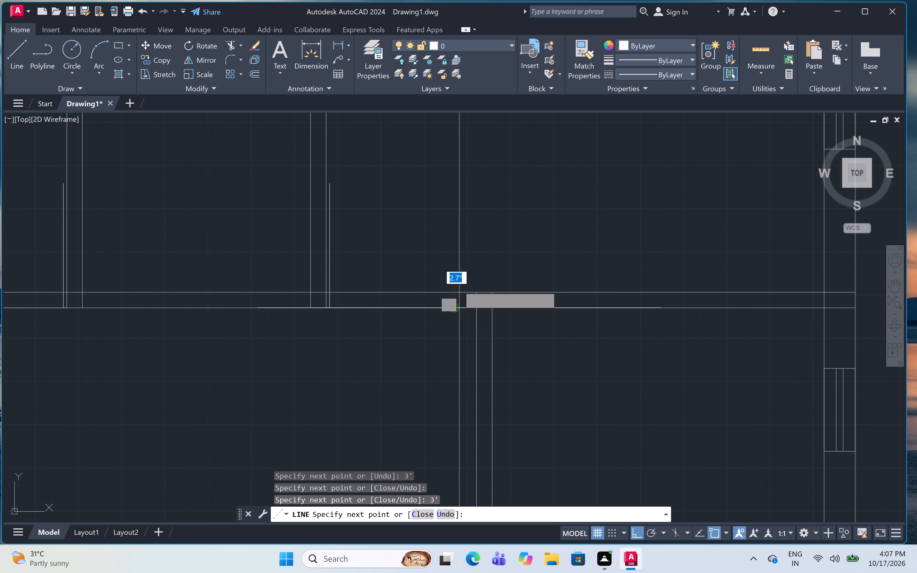
pyautogui.click(452, 291)
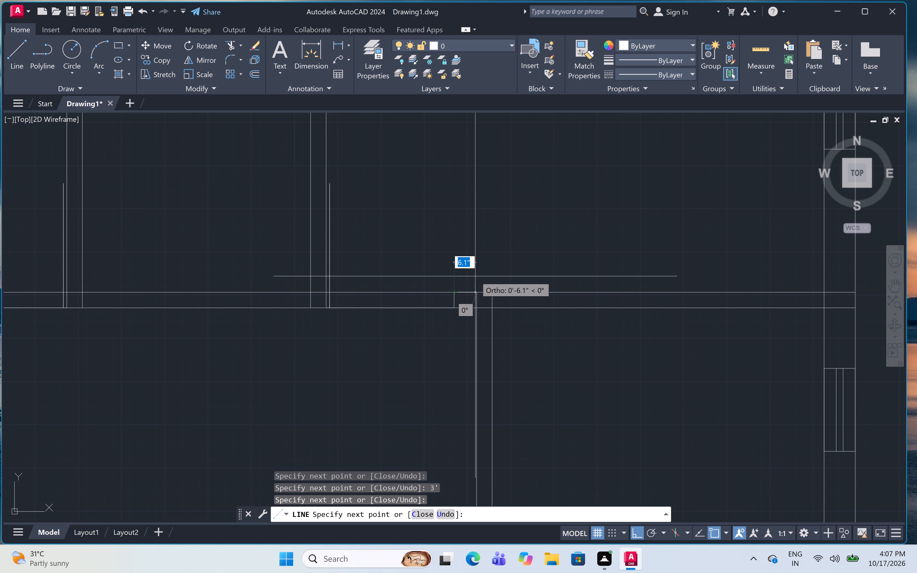
pyautogui.press('Escape')
# Draw a line from the right-side small room's partition, where its left edge meets the upper wall's lower edge, 3" down and 2' right as the leaf.
pyautogui.scroll(-2, 460, 273)
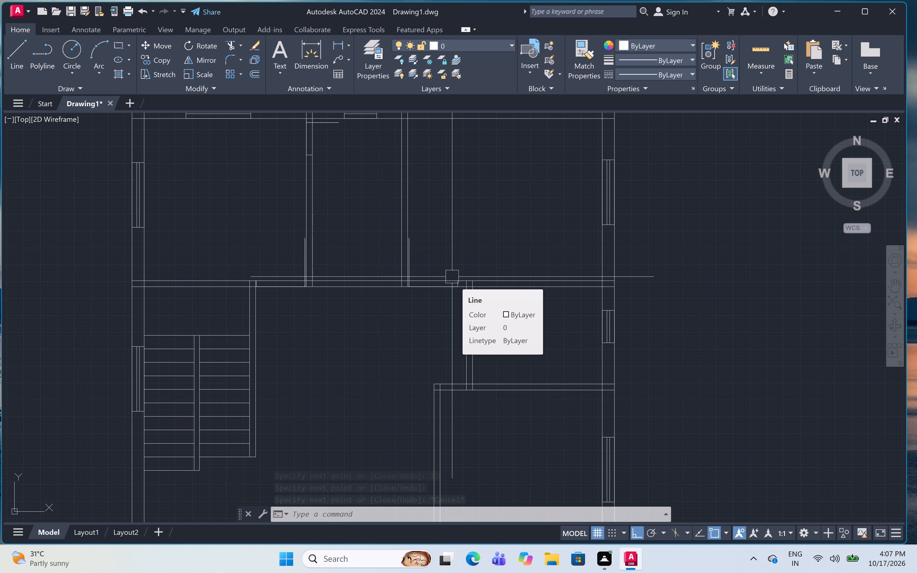
pyautogui.scroll(-2, 452, 277)
pyautogui.scroll(4, 460, 284)
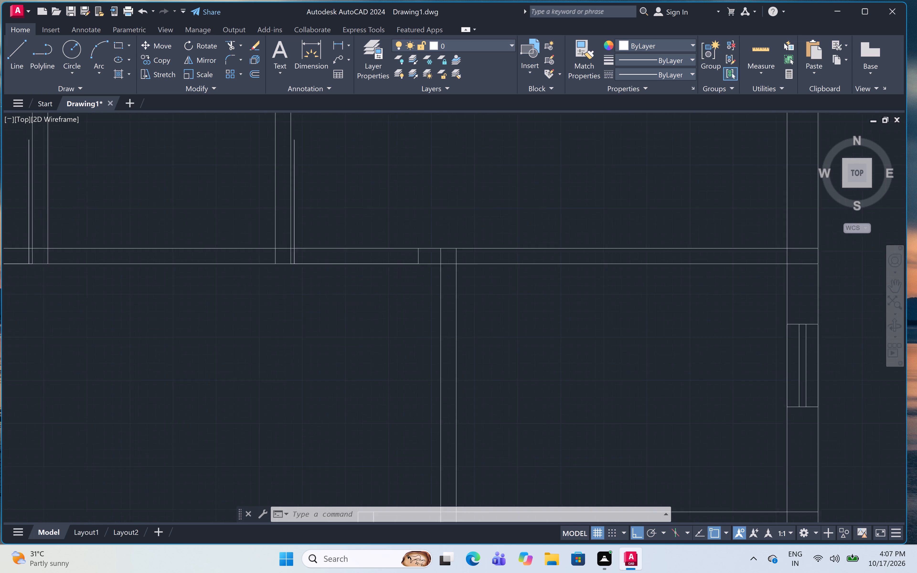
pyautogui.scroll(2, 461, 283)
pyautogui.write('l')
pyautogui.press('space')
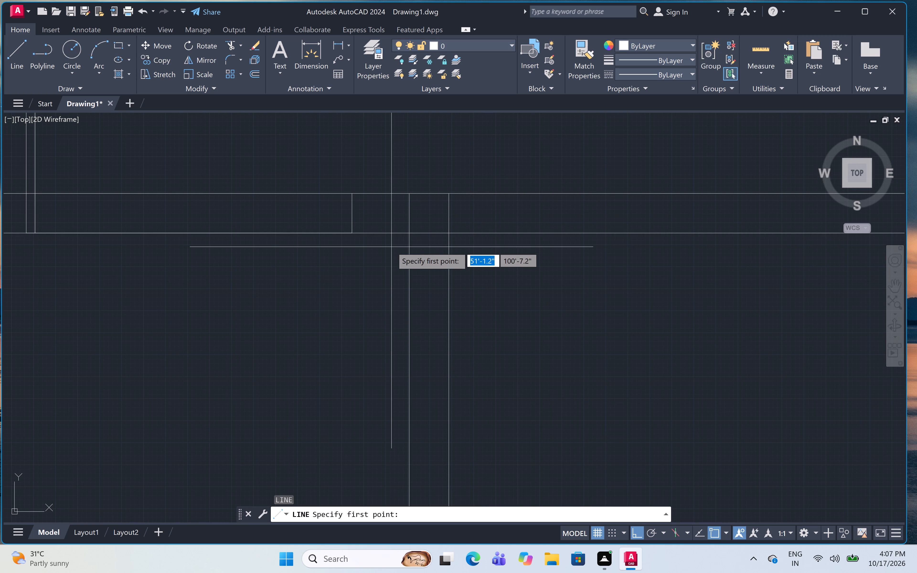
pyautogui.click(410, 231)
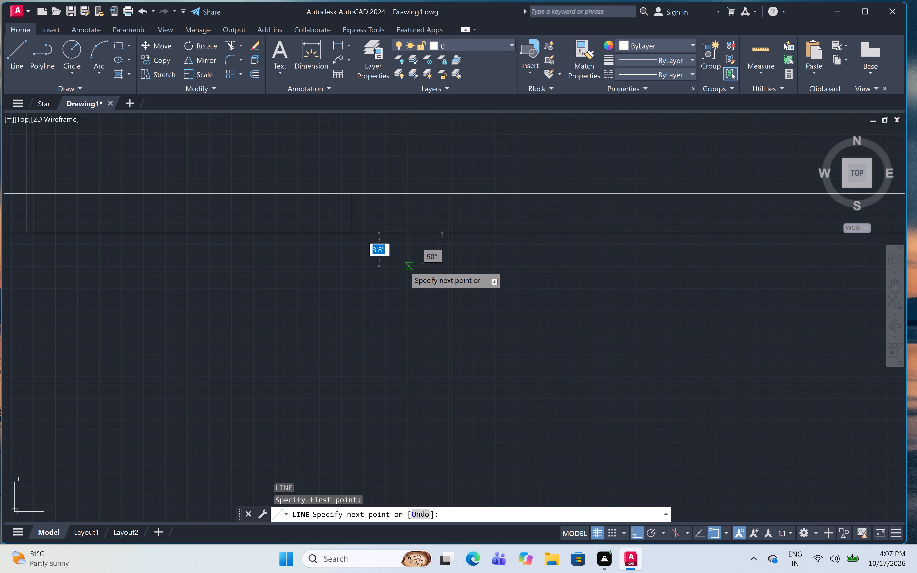
pyautogui.press('3')
pyautogui.write('"')
pyautogui.press('space')
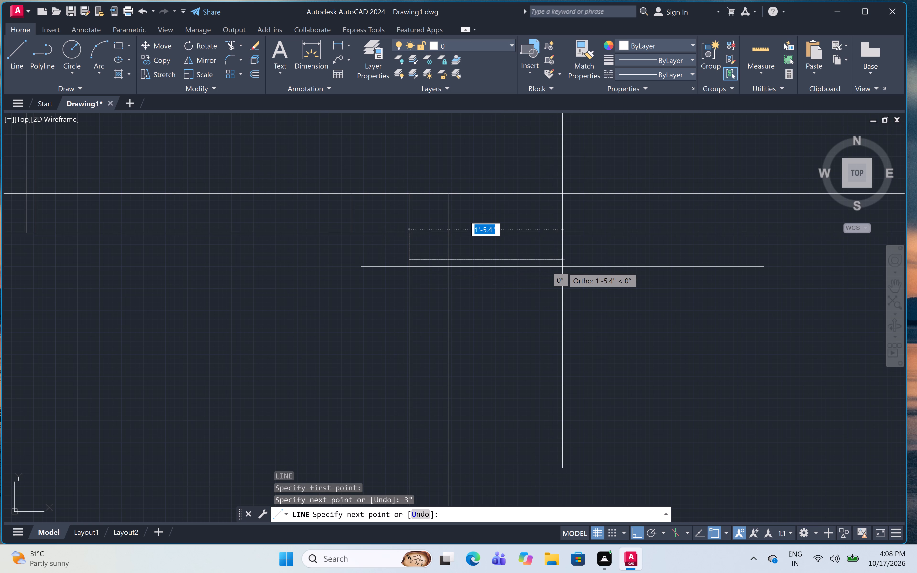
pyautogui.write("2'")
pyautogui.press('space')
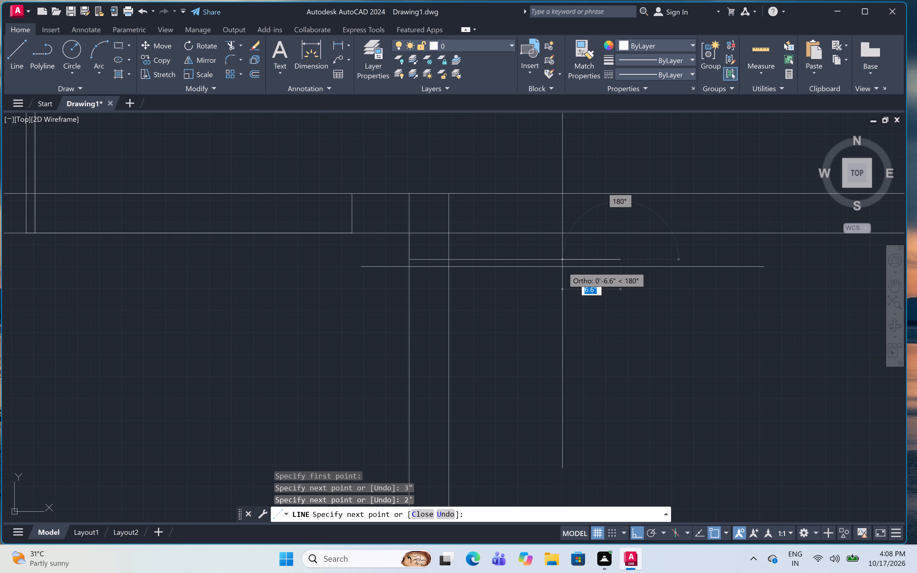
# Continue the line back to the leaf's base, 2' down along the partition's left edge and across its thickness as the jamb.
pyautogui.click(412, 263)
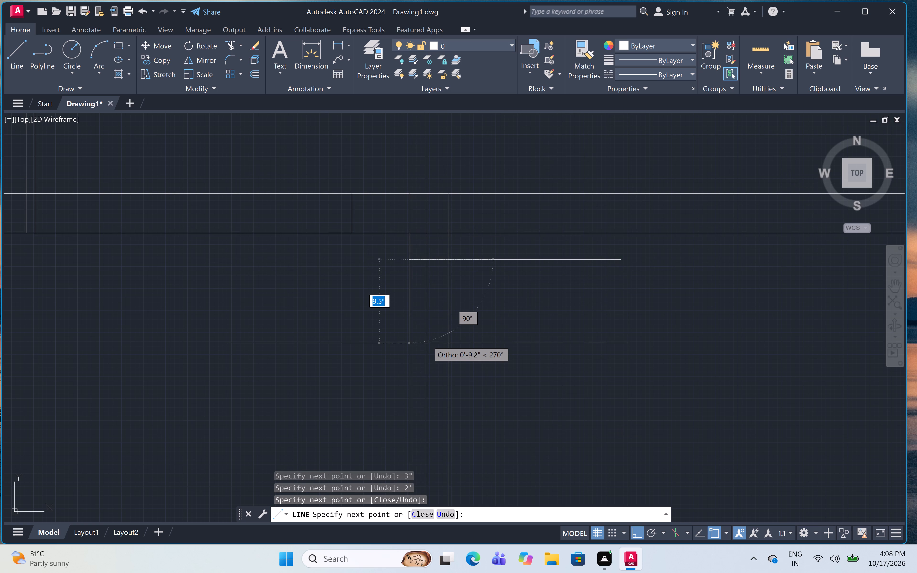
pyautogui.write("2'")
pyautogui.press('space')
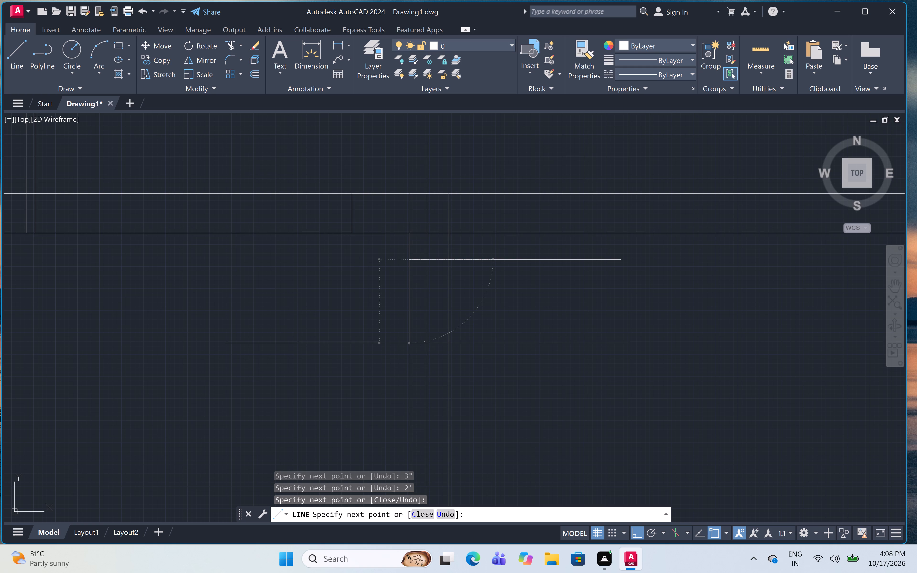
pyautogui.scroll(-2, 451, 362)
pyautogui.scroll(3, 453, 405)
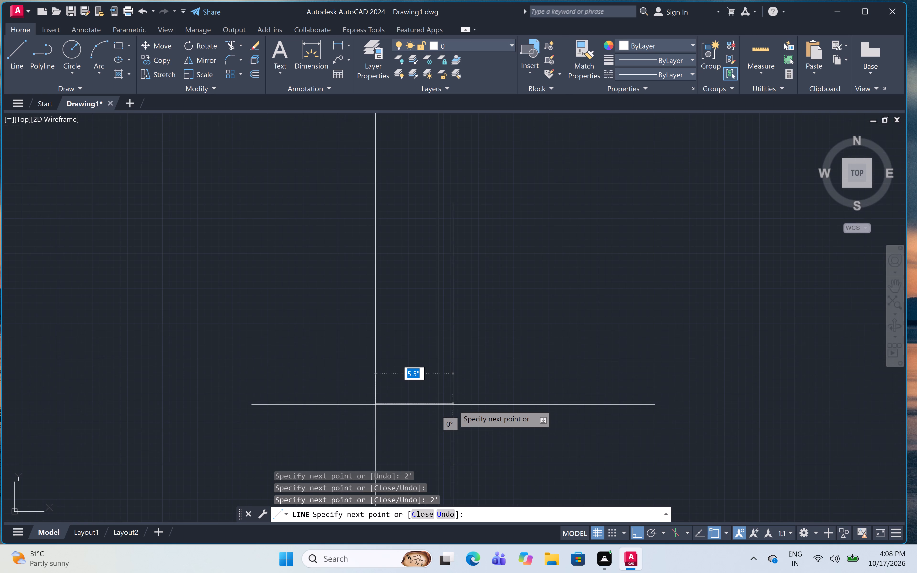
pyautogui.click(438, 405)
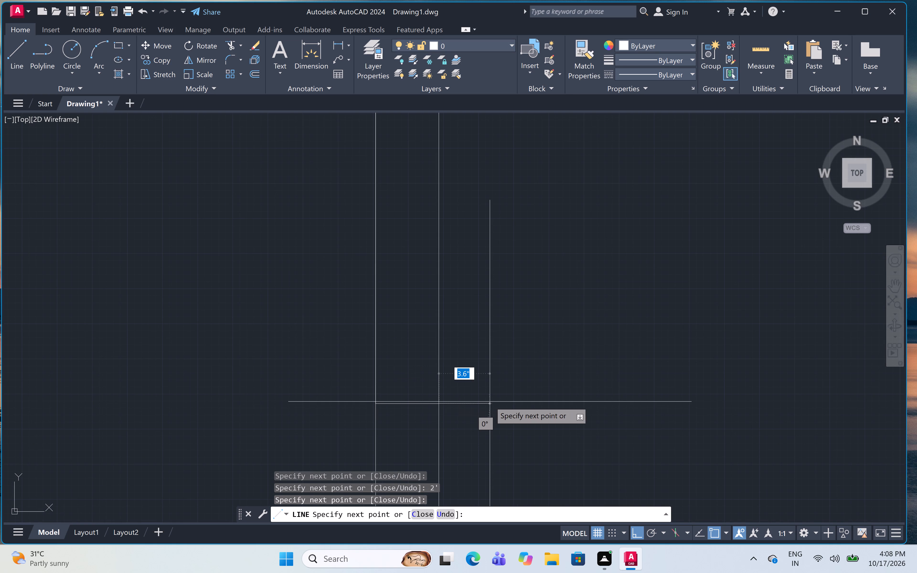
# Draw a line from the lower right-side room's partition, where its left edge meets the upper wall's lower edge, 3" down and 3' right as the leaf.
pyautogui.press('Escape')
pyautogui.scroll(-4, 481, 366)
pyautogui.moveTo(486, 387); pyautogui.dragTo(445, 284, button='middle')
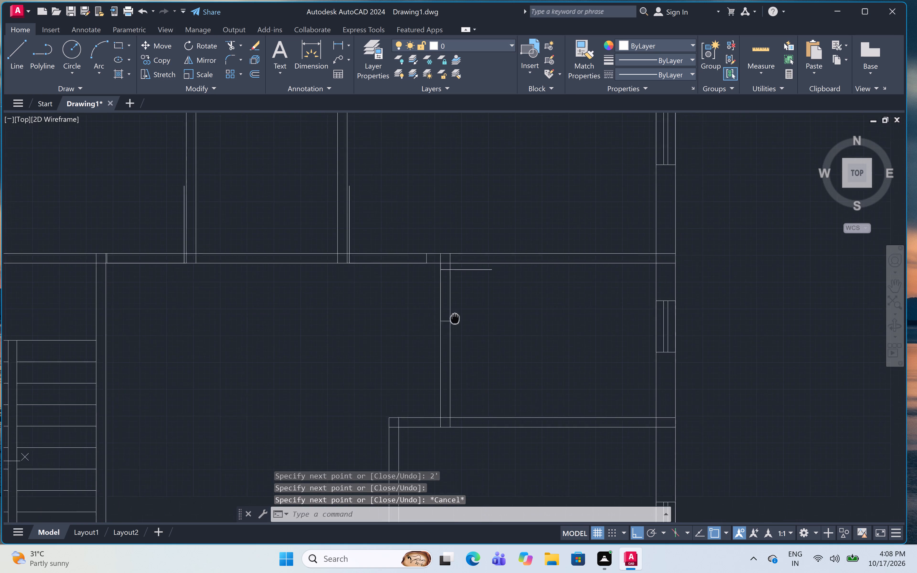
pyautogui.moveTo(445, 284); pyautogui.dragTo(444, 284, button='middle')
pyautogui.press('l')
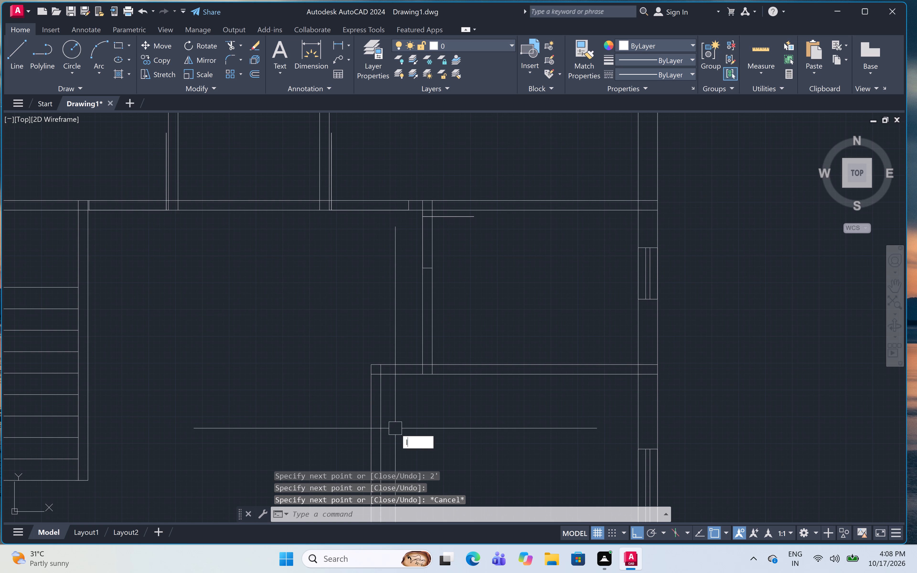
pyautogui.press('space')
pyautogui.scroll(2, 368, 420)
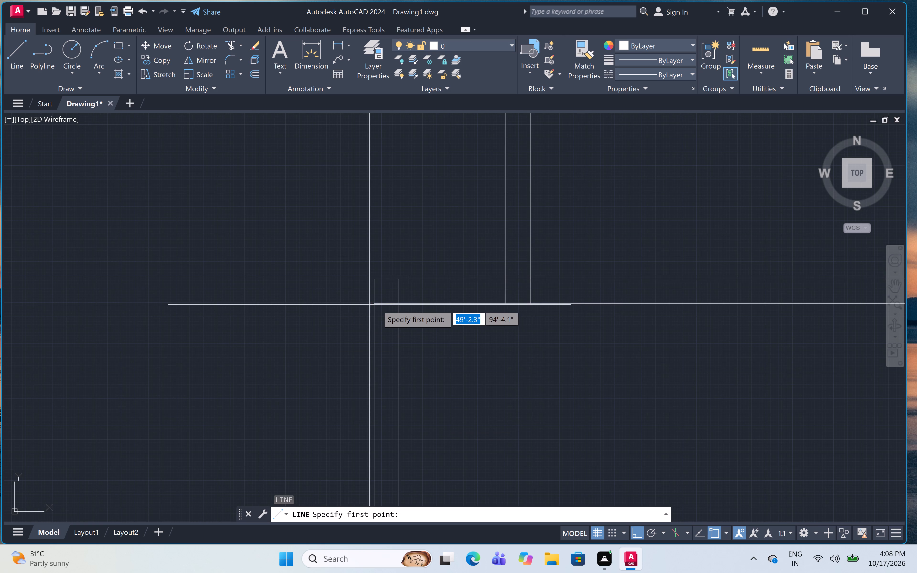
pyautogui.click(372, 305)
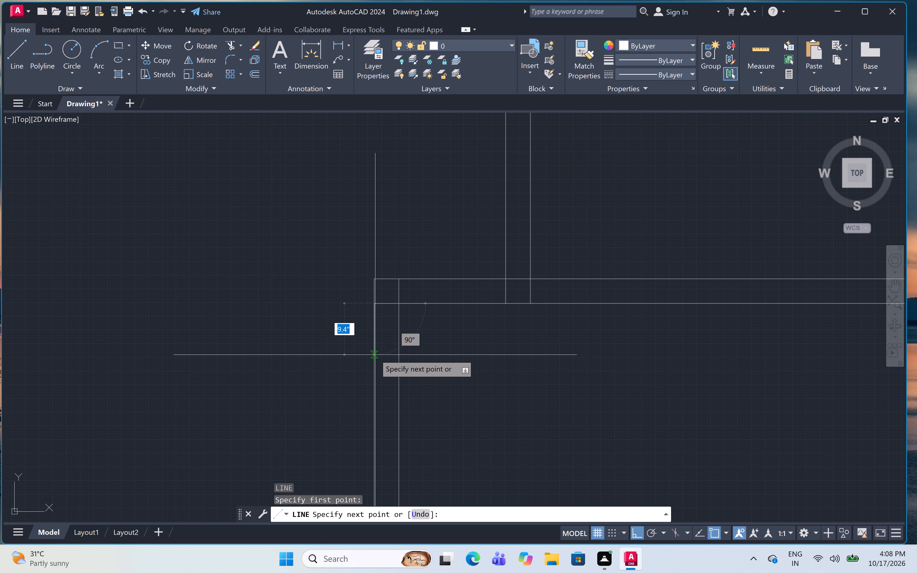
pyautogui.press('3')
pyautogui.hotkey('shift', '"')
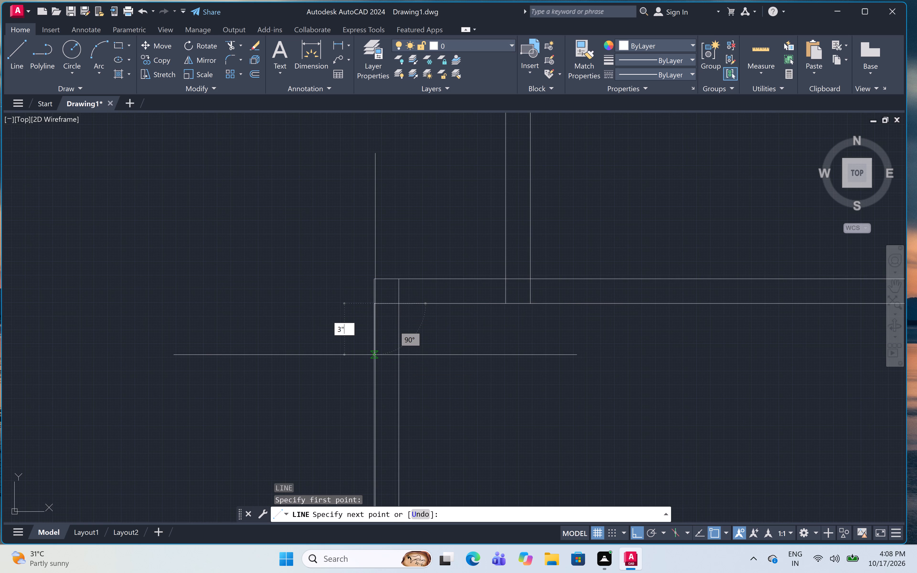
pyautogui.press('space')
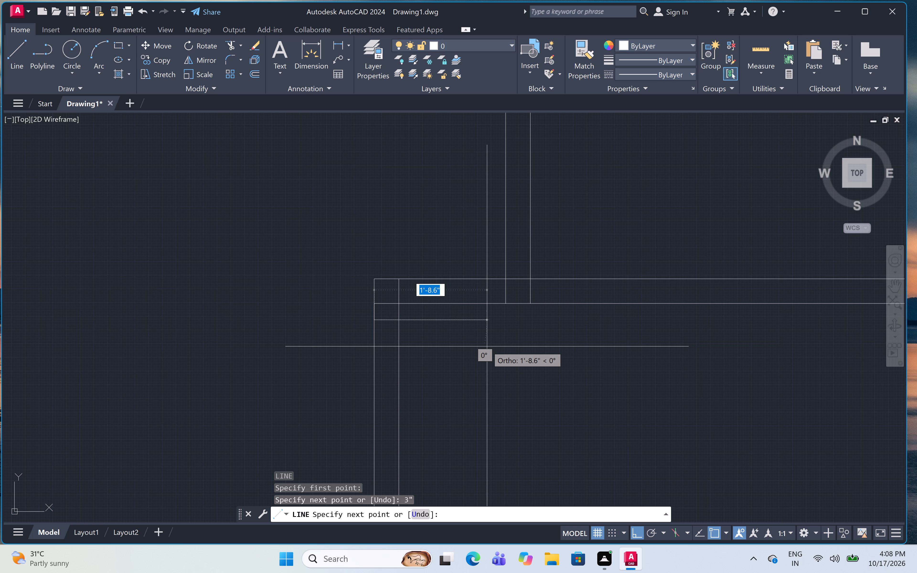
pyautogui.write("3'")
pyautogui.press('space')
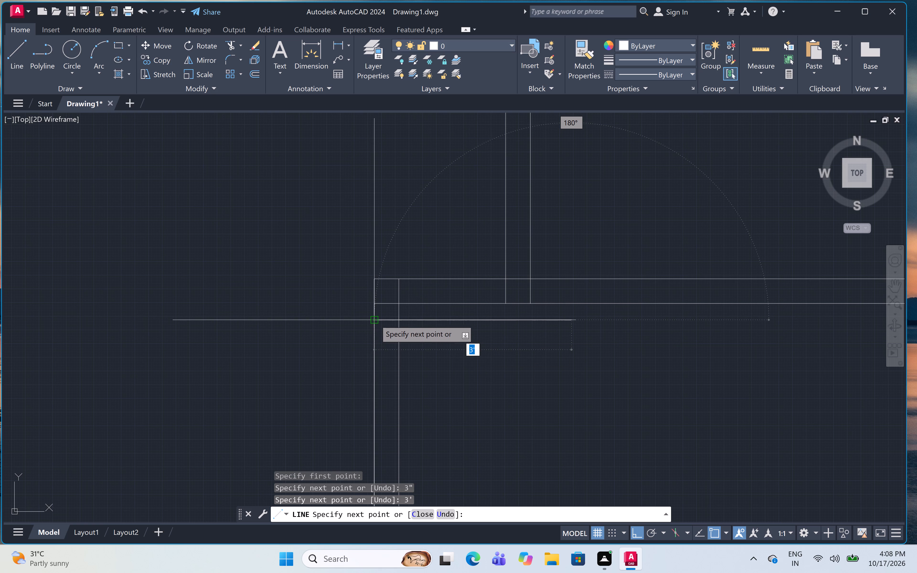
# Continue the line back to the leaf's base, 3' down along the partition's left edge and across its thickness as the jamb.
pyautogui.click(373, 317)
pyautogui.scroll(-3, 373, 317)
pyautogui.scroll(1, 379, 359)
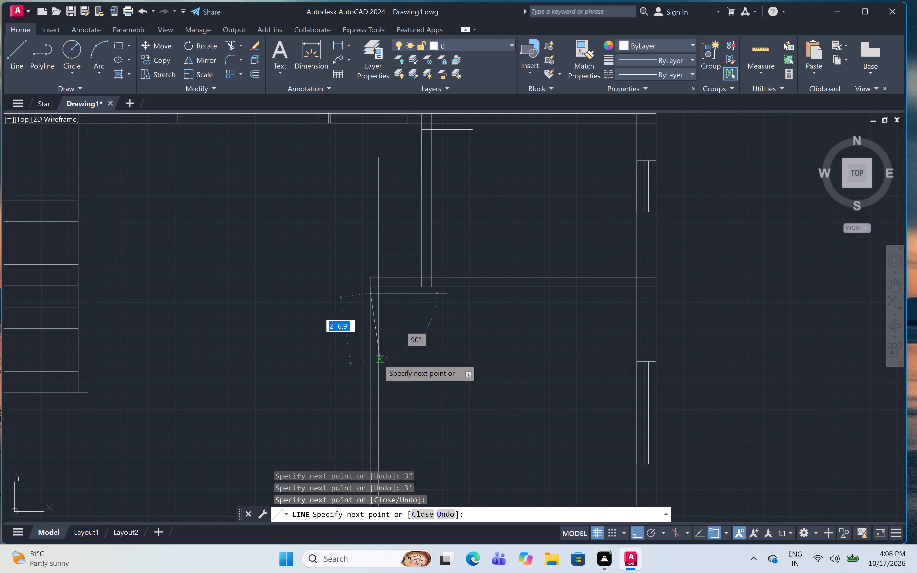
pyautogui.scroll(2, 364, 357)
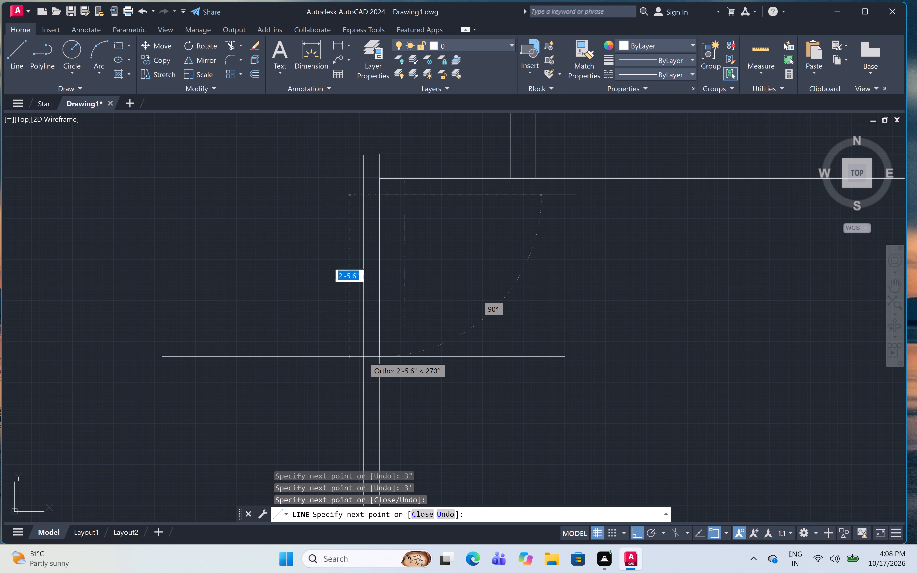
pyautogui.write("3'")
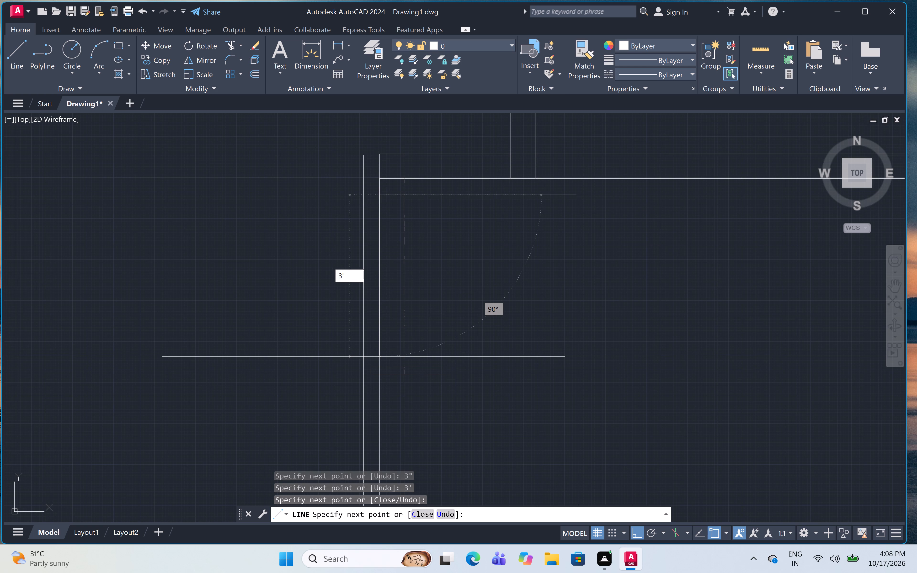
pyautogui.press('space')
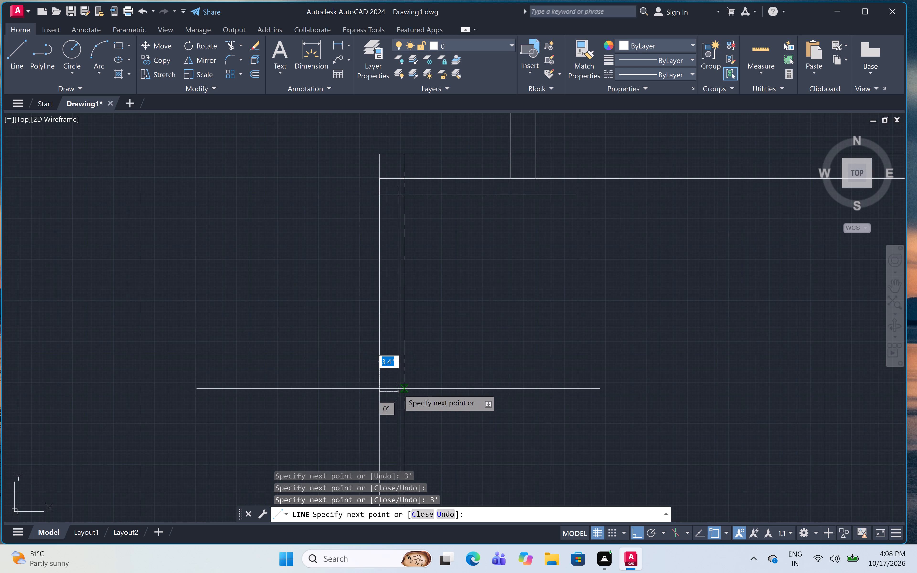
pyautogui.click(401, 392)
pyautogui.press('Escape')
# Draw a line from where the right outer wall's inner edge meets the bottom wall's outer edge, 6" left and 3' up as the door leaf.
pyautogui.scroll(-2, 409, 353)
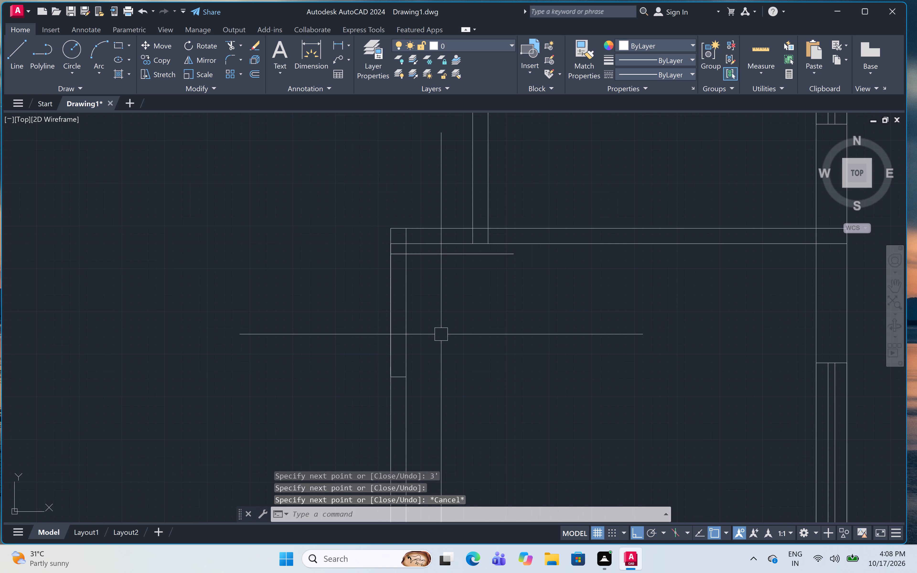
pyautogui.scroll(-2, 441, 344)
pyautogui.scroll(-4, 479, 384)
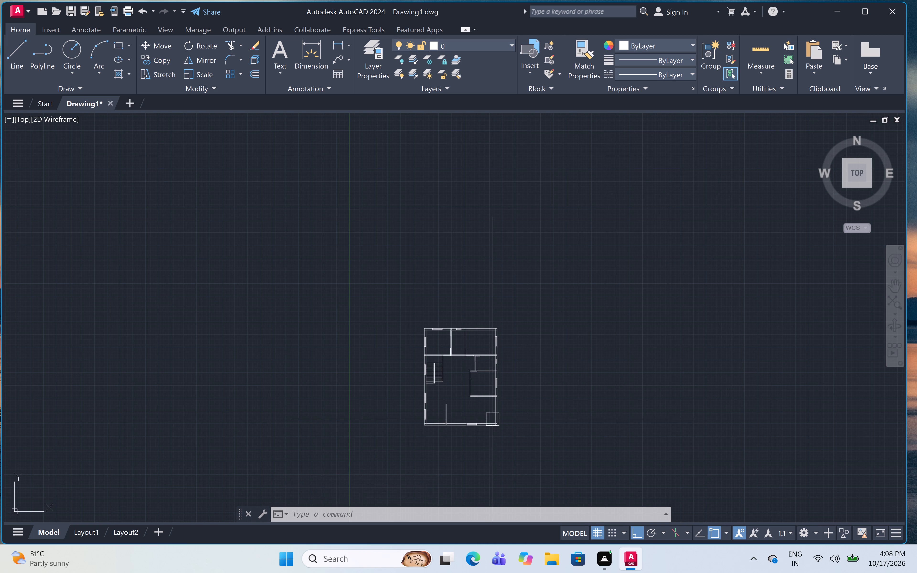
pyautogui.scroll(5, 492, 417)
pyautogui.scroll(-1, 492, 417)
pyautogui.moveTo(492, 416); pyautogui.dragTo(488, 331, button='middle')
pyautogui.scroll(1, 508, 377)
pyautogui.write('l')
pyautogui.press('space')
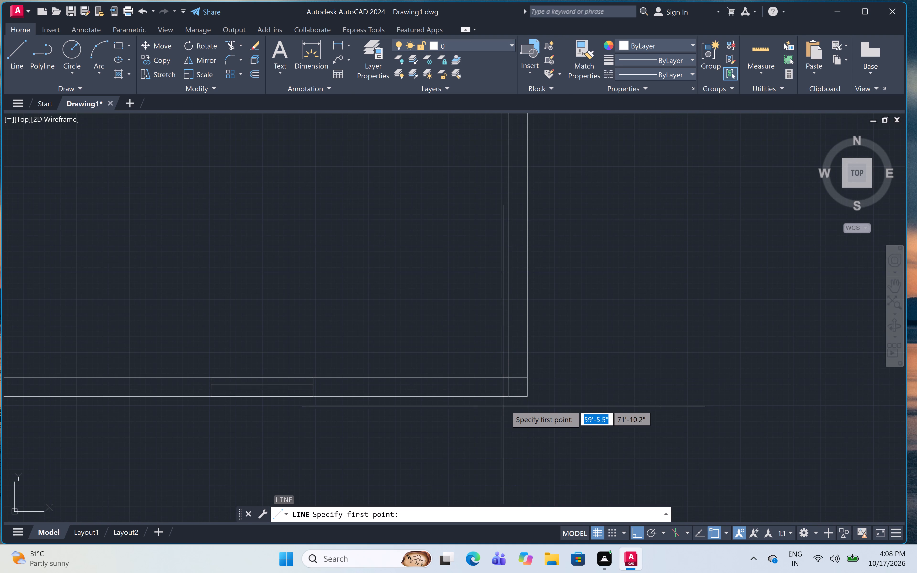
pyautogui.click(511, 396)
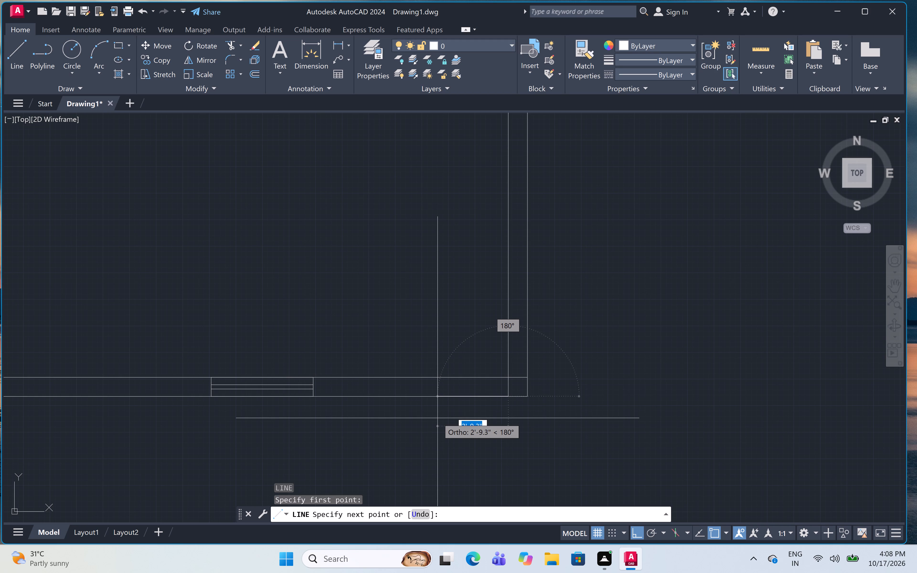
pyautogui.press('6')
pyautogui.hotkey('shift', '"')
pyautogui.press('space')
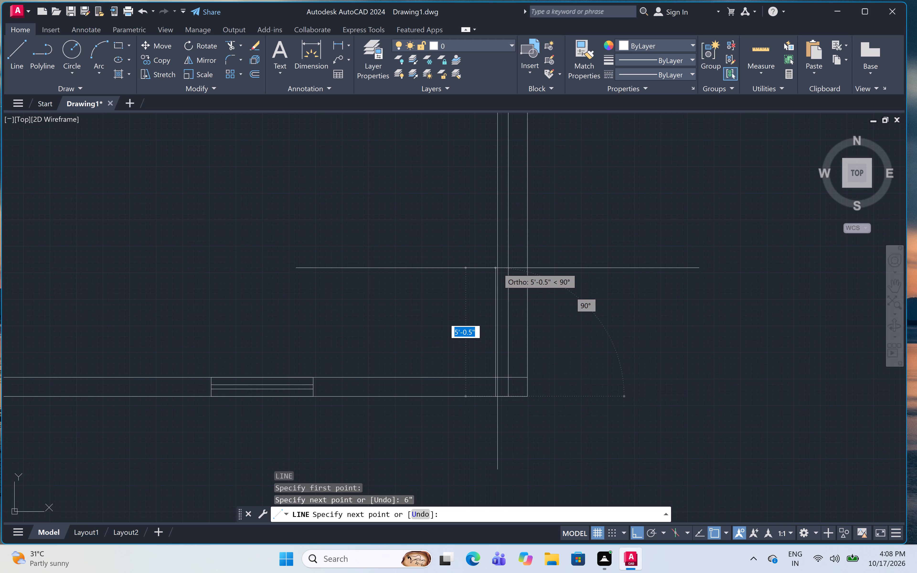
pyautogui.press('3')
pyautogui.write("'")
pyautogui.press('space')
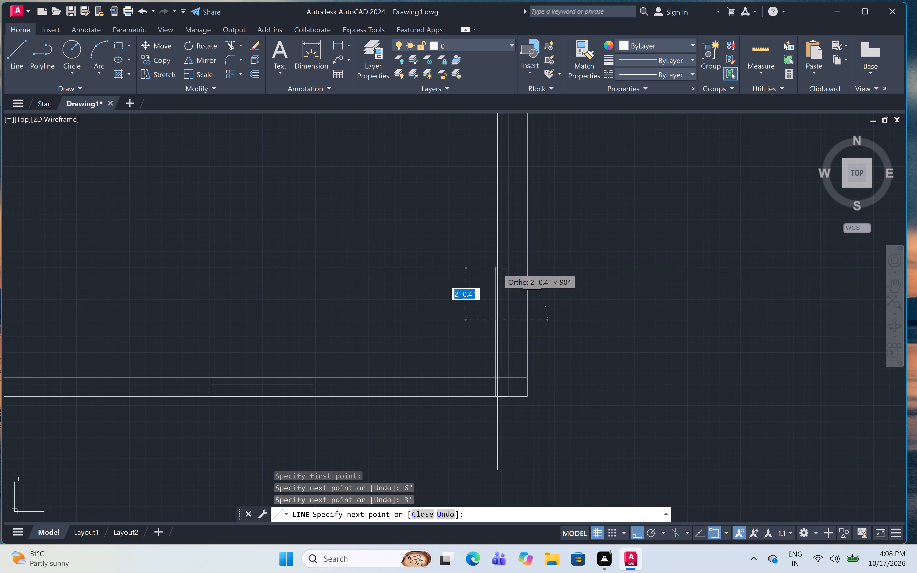
# Continue the line back down to the leaf's base, 3' left along the bottom wall's outer edge and up across the wall thickness as the jamb.
pyautogui.click(495, 395)
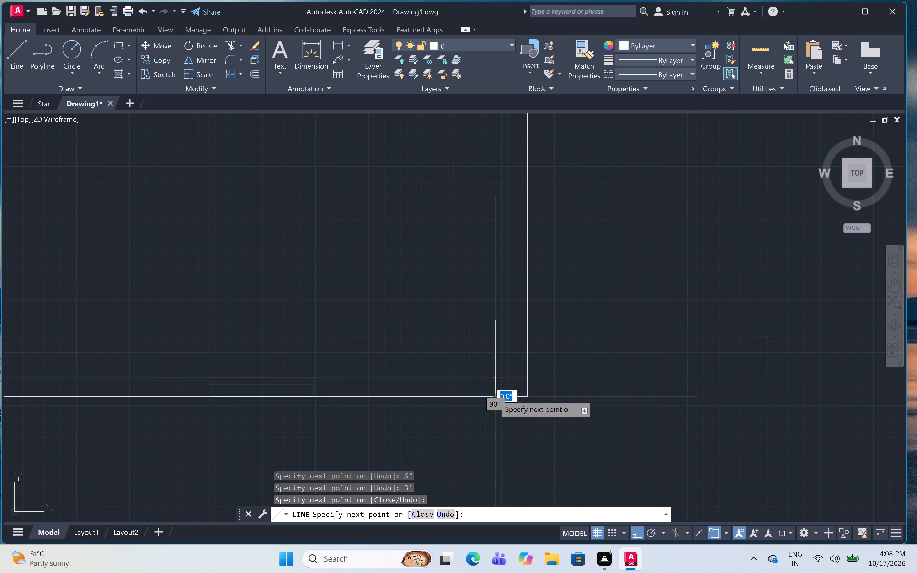
pyautogui.press('3')
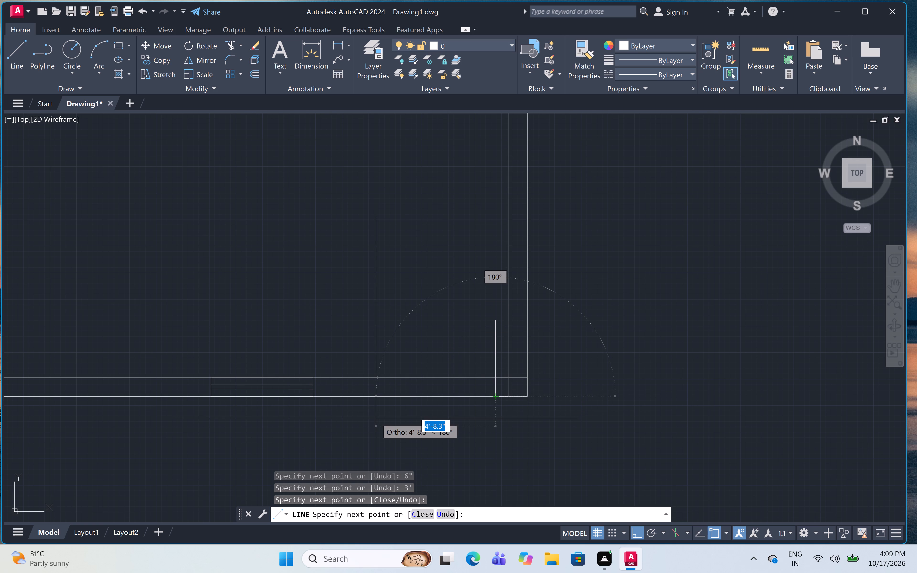
pyautogui.press("'")
pyautogui.press('space')
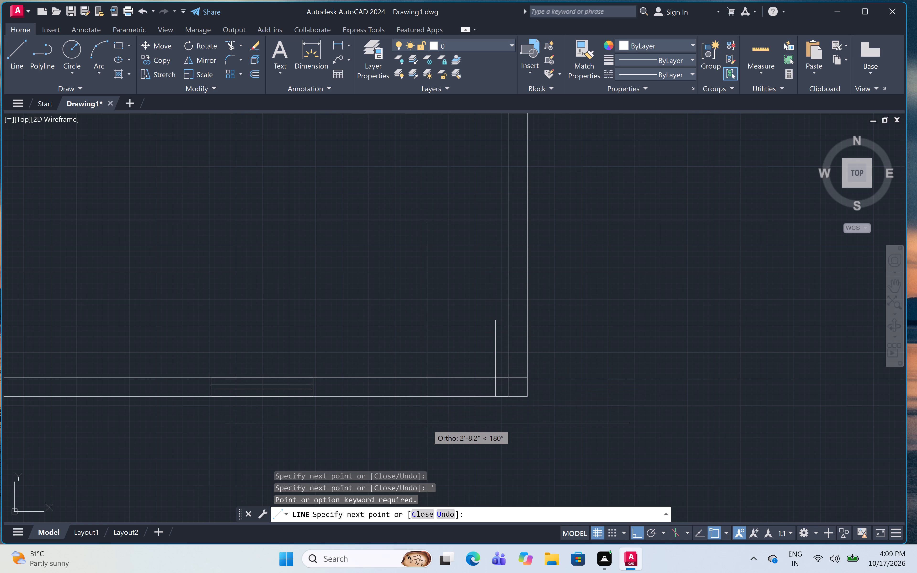
pyautogui.press('3')
pyautogui.press("'")
pyautogui.press('space')
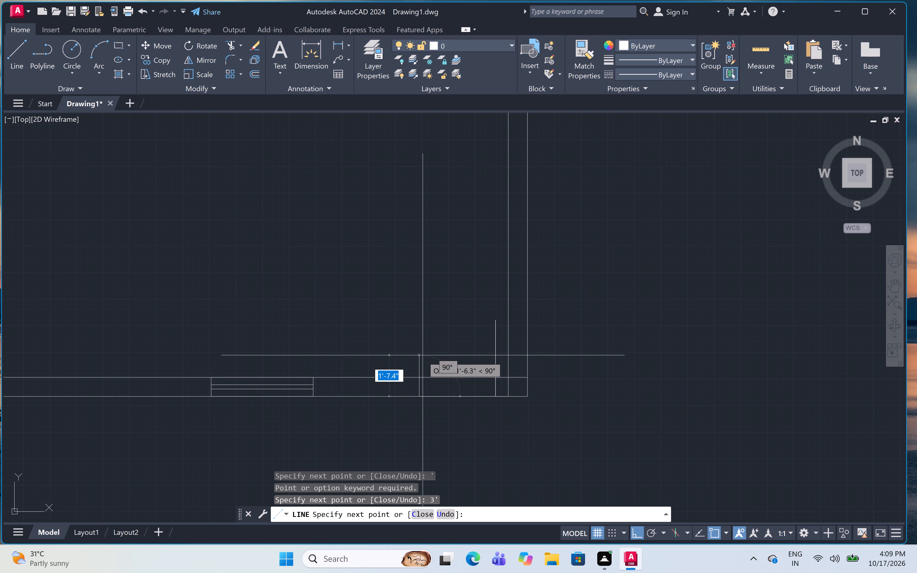
pyautogui.click(418, 376)
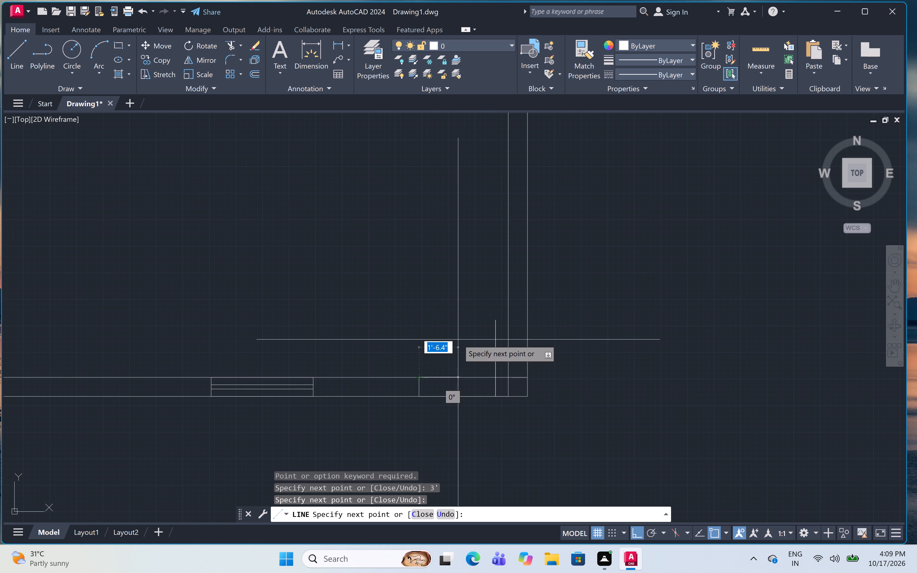
pyautogui.press('Escape')
# Draw a Start, End, Direction arc from the upper middle room's door leaf tip to the jamb's right end, with a downward start tangent.
pyautogui.scroll(-2, 458, 336)
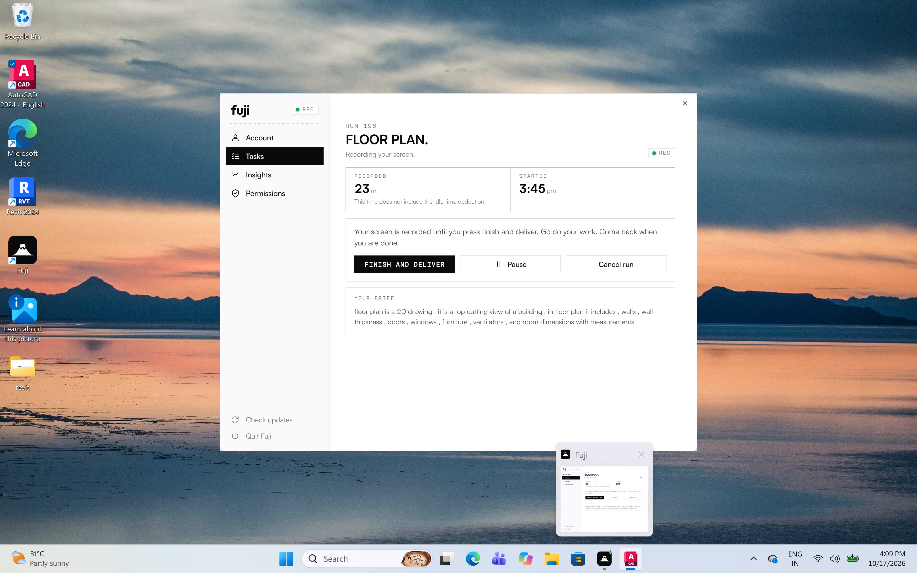
pyautogui.scroll(-2, 386, 278)
pyautogui.moveTo(386, 278); pyautogui.dragTo(412, 328, button='middle')
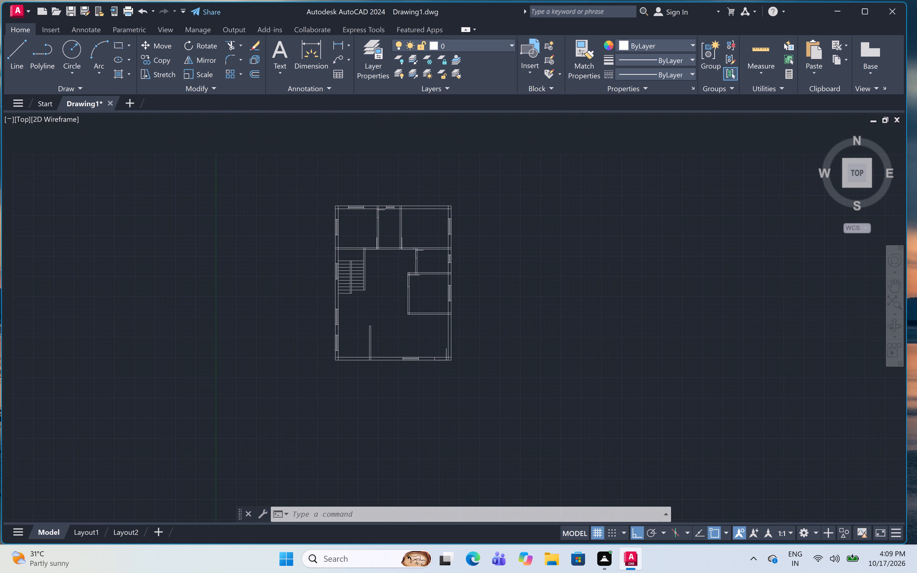
pyautogui.scroll(4, 372, 200)
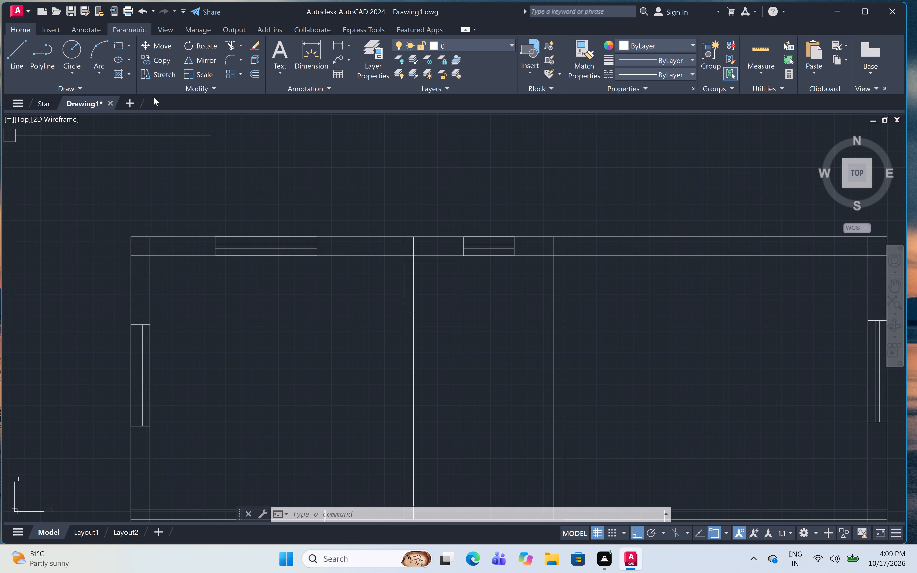
pyautogui.click(102, 69)
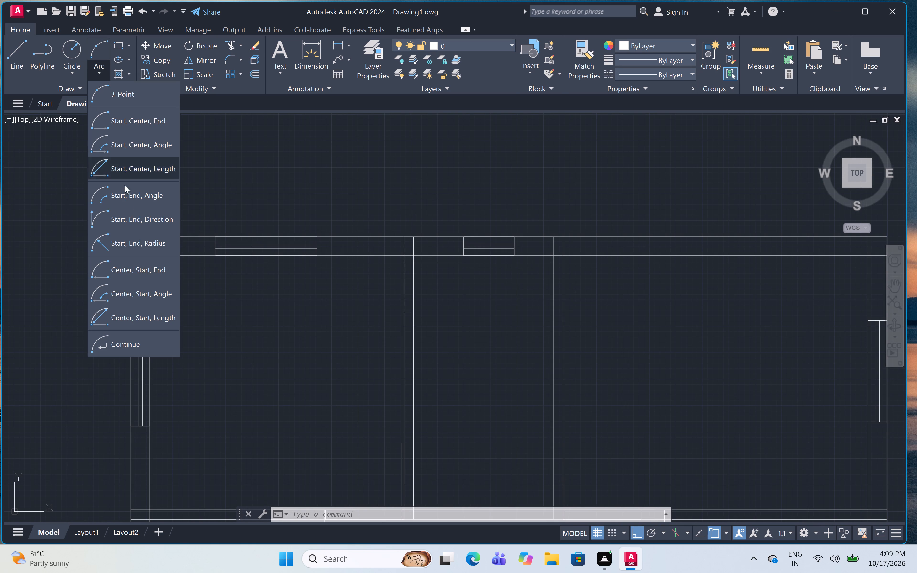
pyautogui.click(129, 212)
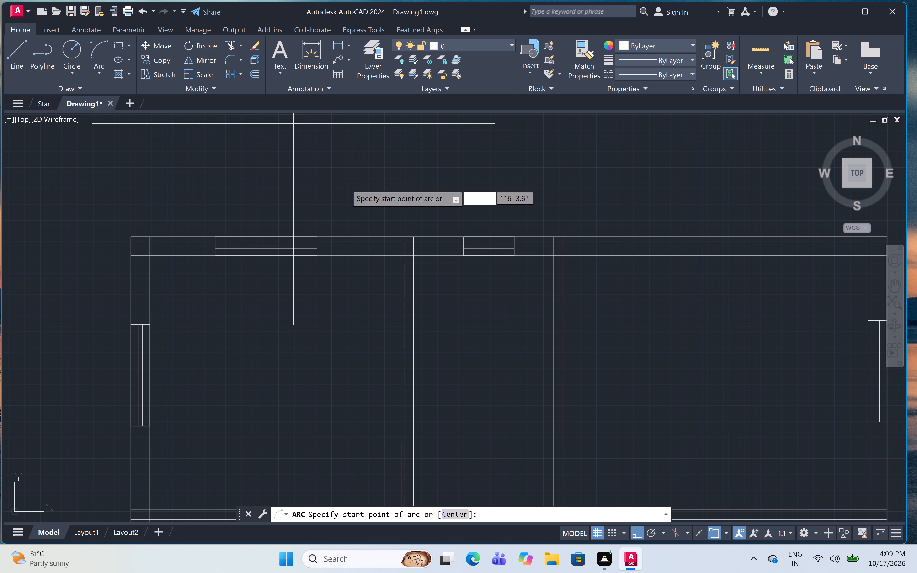
pyautogui.scroll(1, 431, 273)
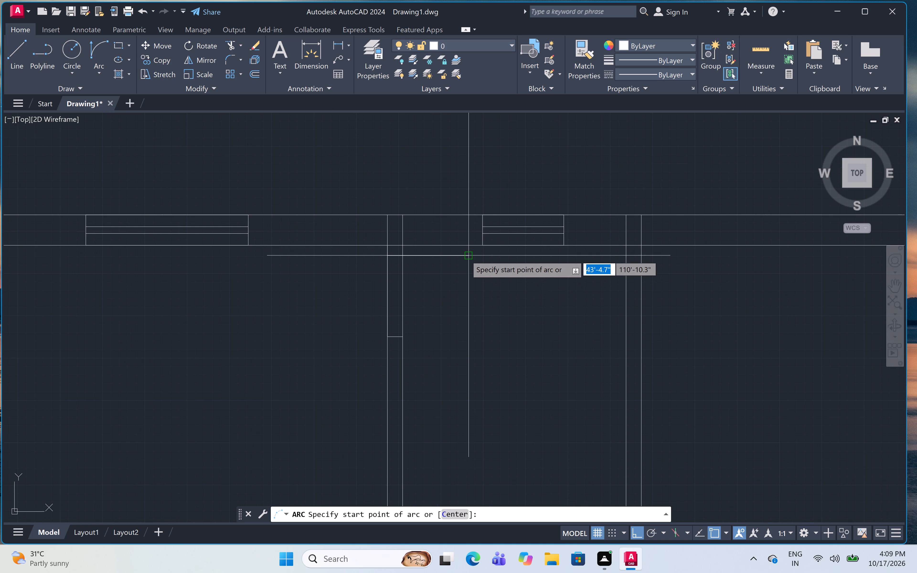
pyautogui.click(467, 256)
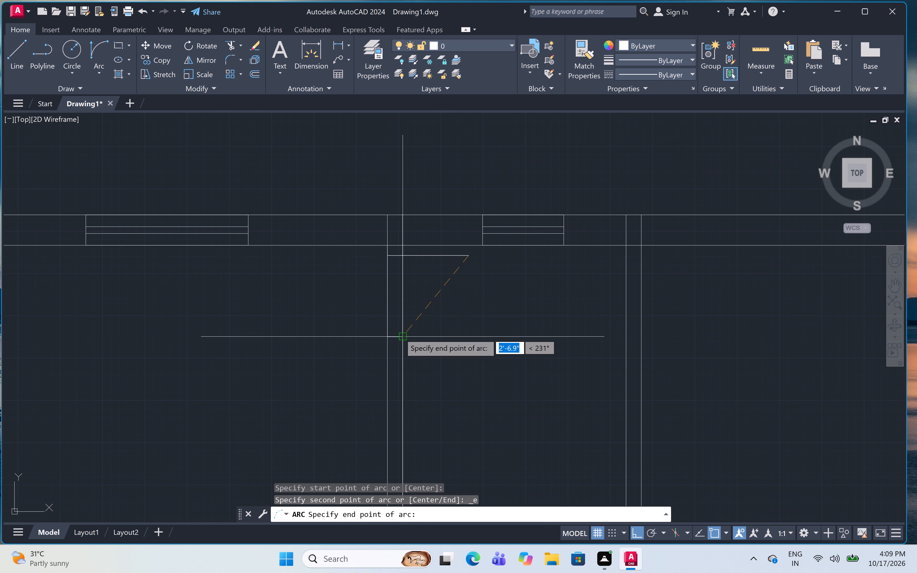
pyautogui.click(400, 334)
pyautogui.click(451, 362)
# Draw a Start, End, Direction arc from the upper-left room's door leaf tip to the jamb's upper end, with the start tangent at 180°.
pyautogui.scroll(-2, 457, 179)
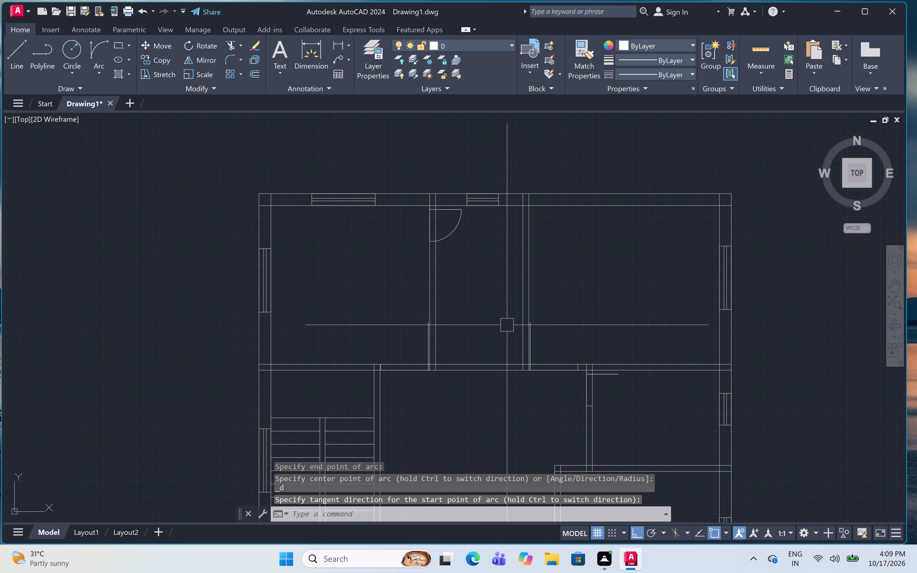
pyautogui.scroll(2, 422, 365)
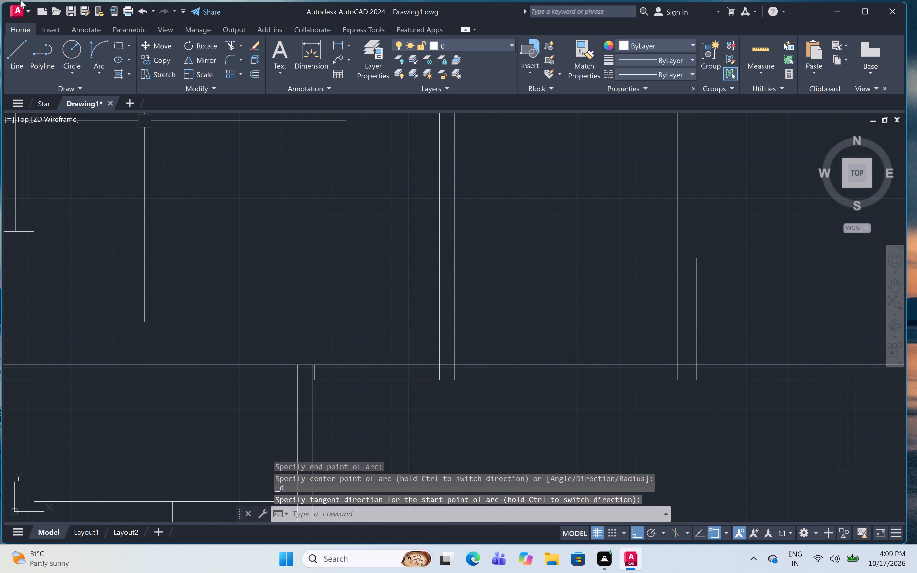
pyautogui.click(91, 47)
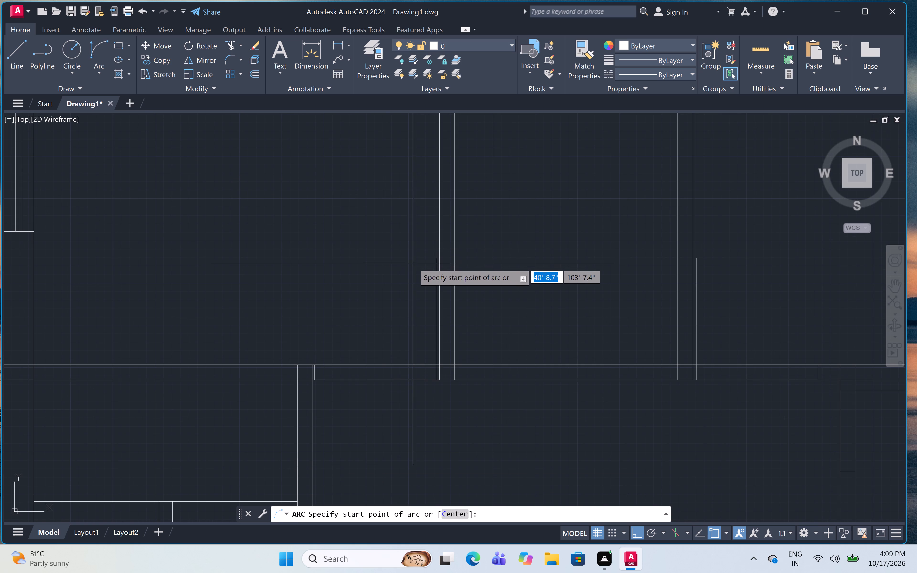
pyautogui.click(436, 258)
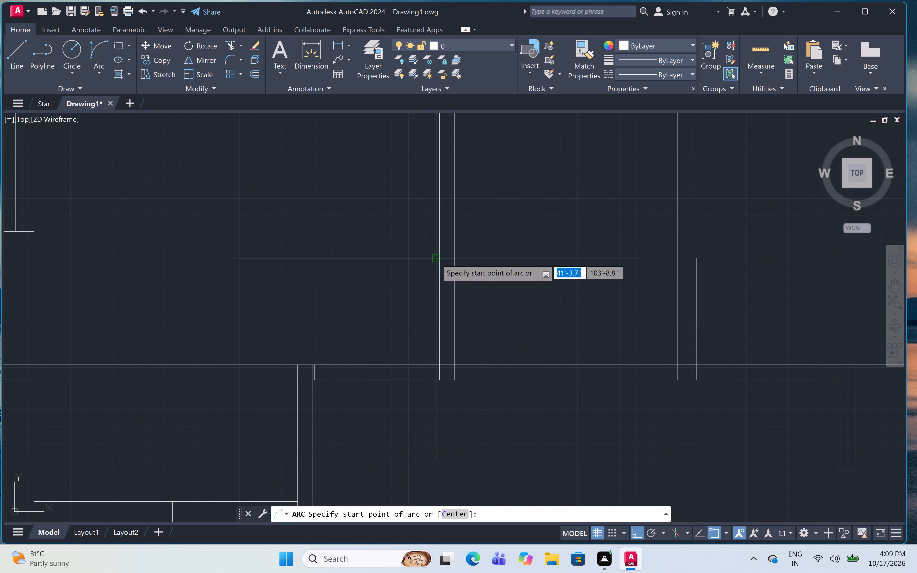
pyautogui.click(315, 366)
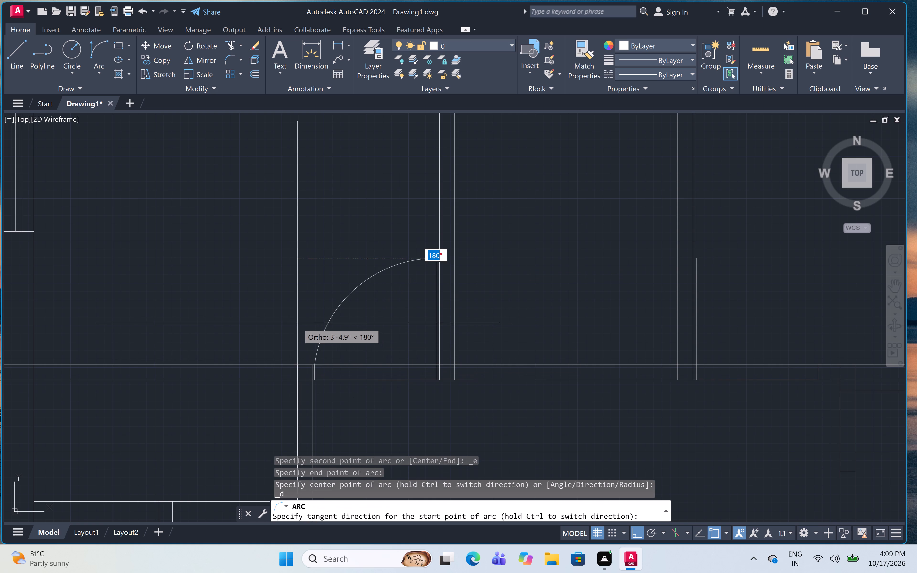
pyautogui.click(297, 323)
pyautogui.scroll(-3, 366, 283)
pyautogui.scroll(3, 456, 294)
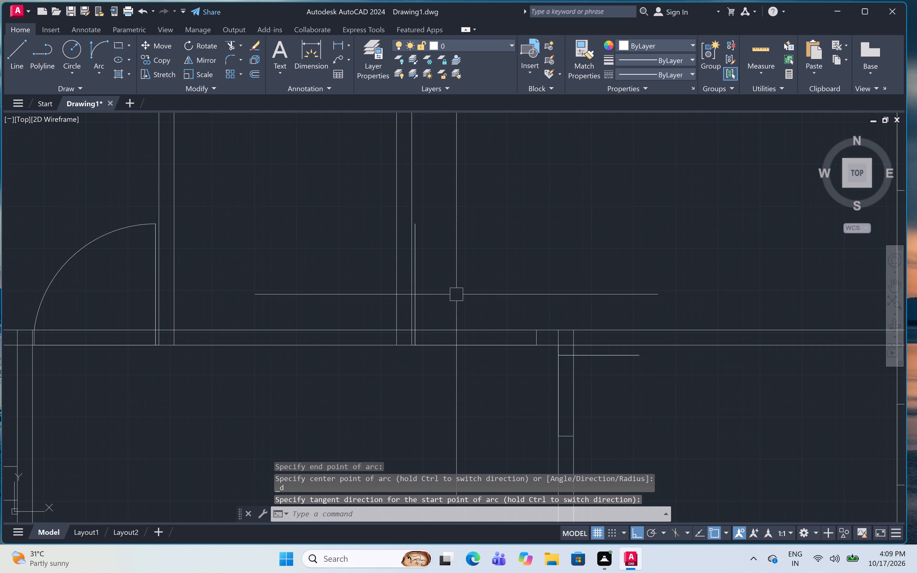
# Draw a Start, End, Direction arc from the upper-right room's door leaf tip to the jamb's upper end, with the start tangent at 0°.
pyautogui.scroll(1, 456, 294)
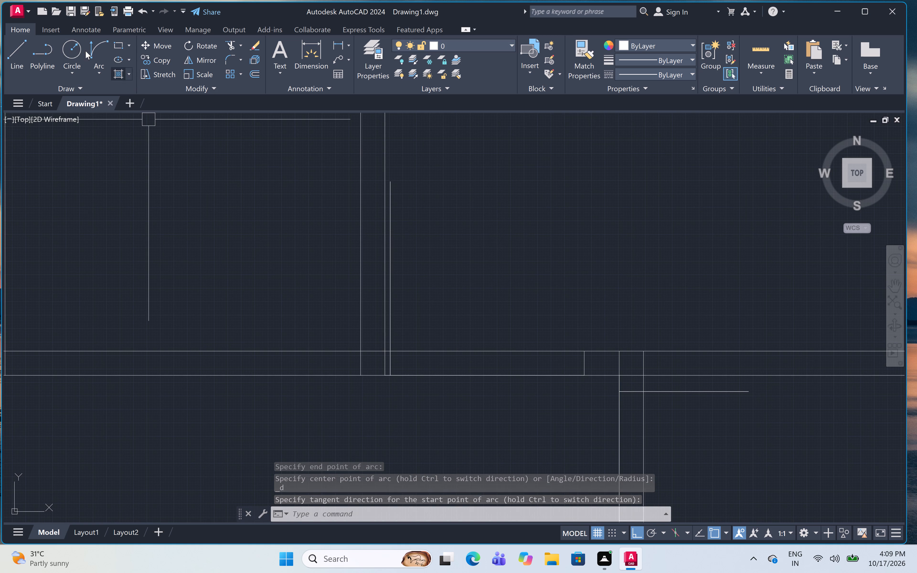
pyautogui.click(105, 53)
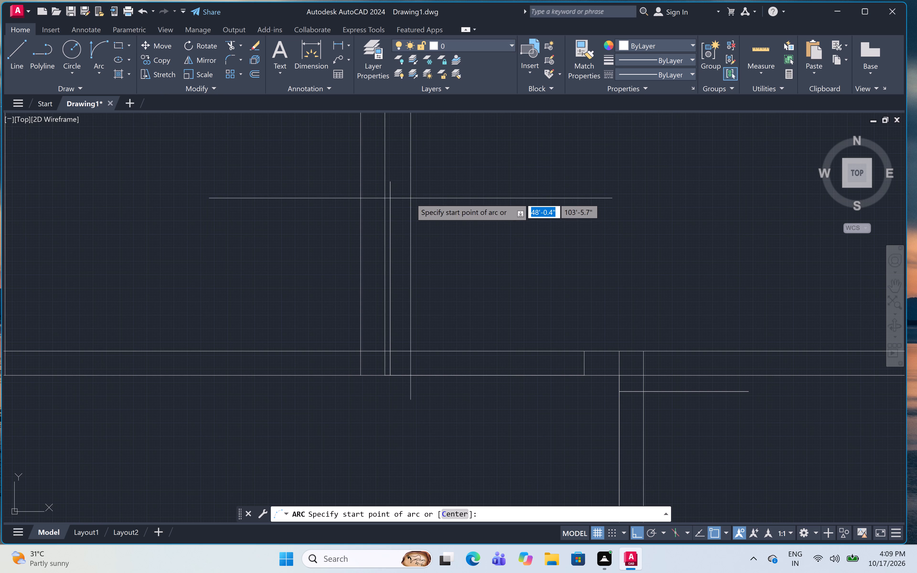
pyautogui.click(389, 179)
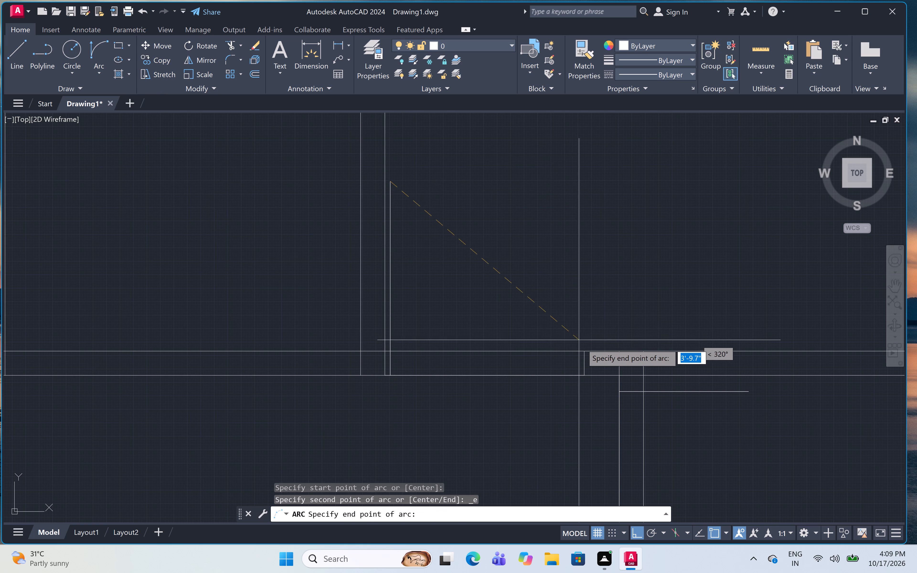
pyautogui.click(586, 350)
pyautogui.click(622, 252)
# Draw a Start, End, Direction arc from the small right-side room's door leaf tip to the jamb's right end, with a downward start tangent.
pyautogui.scroll(-2, 592, 211)
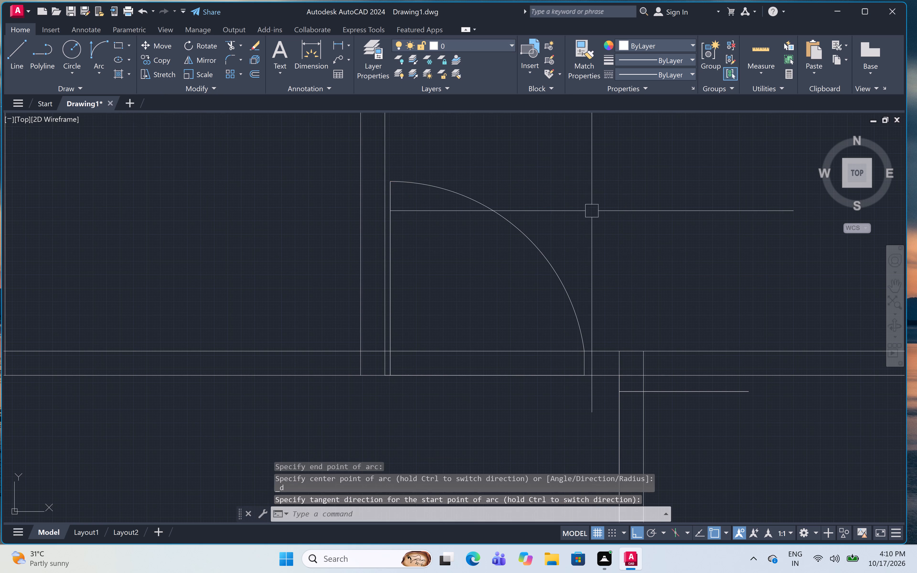
pyautogui.scroll(-1, 592, 211)
pyautogui.scroll(1, 520, 195)
pyautogui.moveTo(518, 194); pyautogui.dragTo(496, 297, button='middle')
pyautogui.scroll(-2, 494, 272)
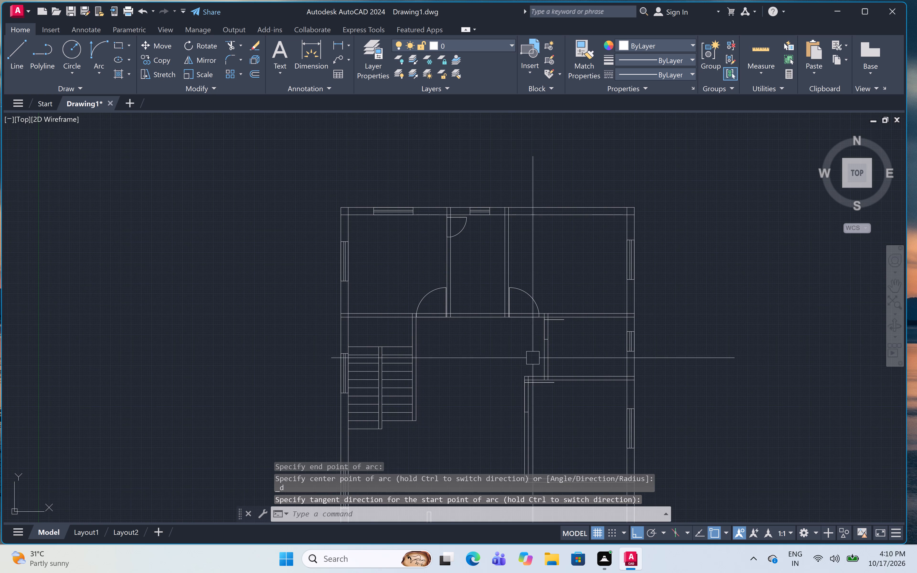
pyautogui.scroll(3, 555, 348)
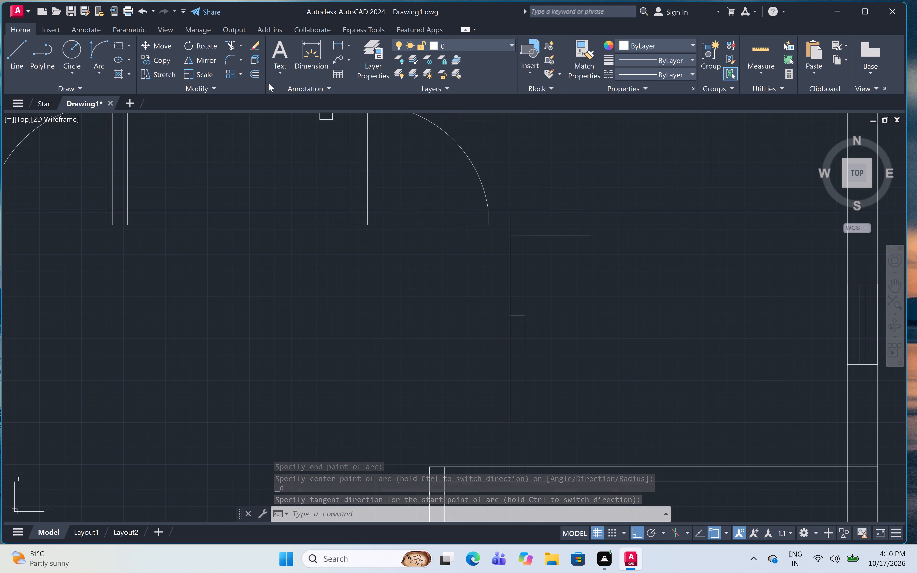
pyautogui.click(93, 44)
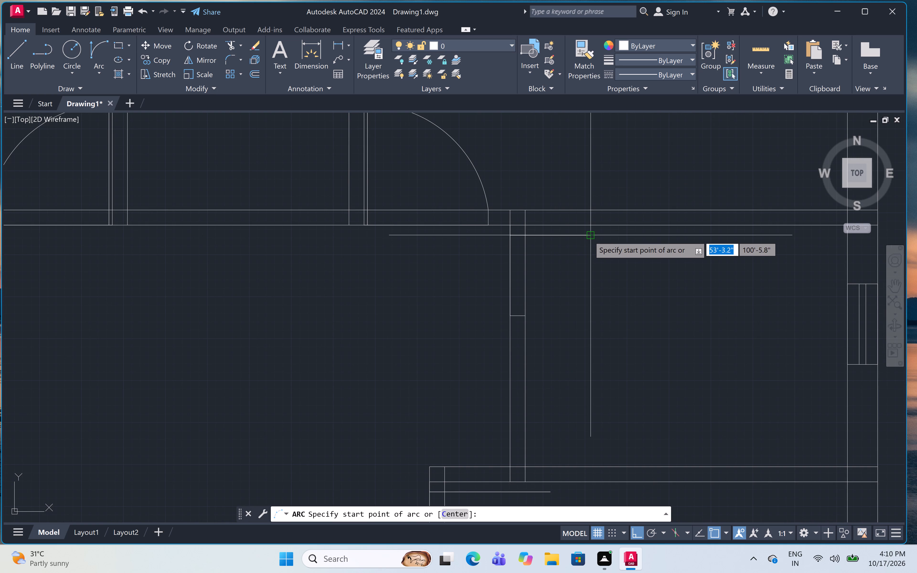
pyautogui.click(589, 236)
pyautogui.click(529, 316)
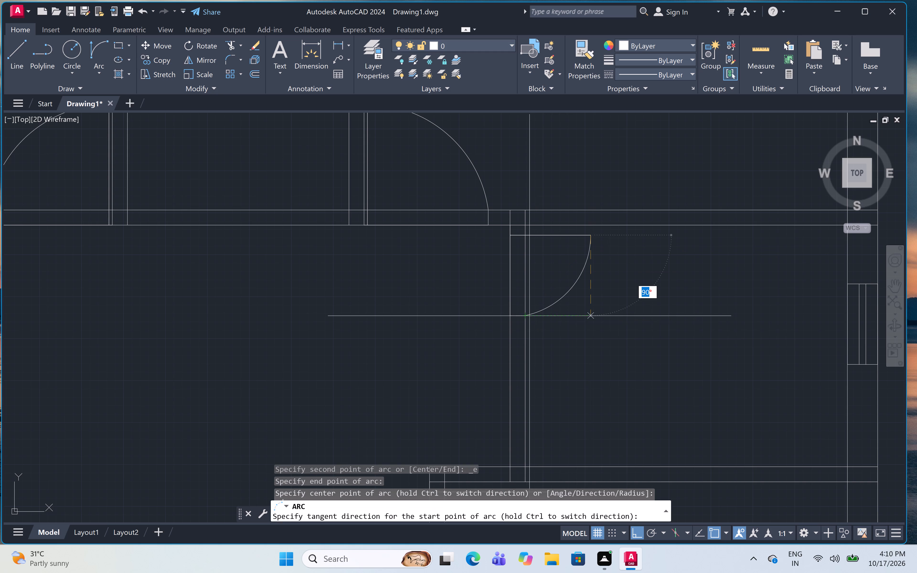
pyautogui.click(587, 345)
# Draw a Start, End, Direction arc from the larger right-side room's door leaf tip to the jamb's right end, with a downward start tangent.
pyautogui.scroll(-3, 542, 200)
pyautogui.scroll(2, 535, 291)
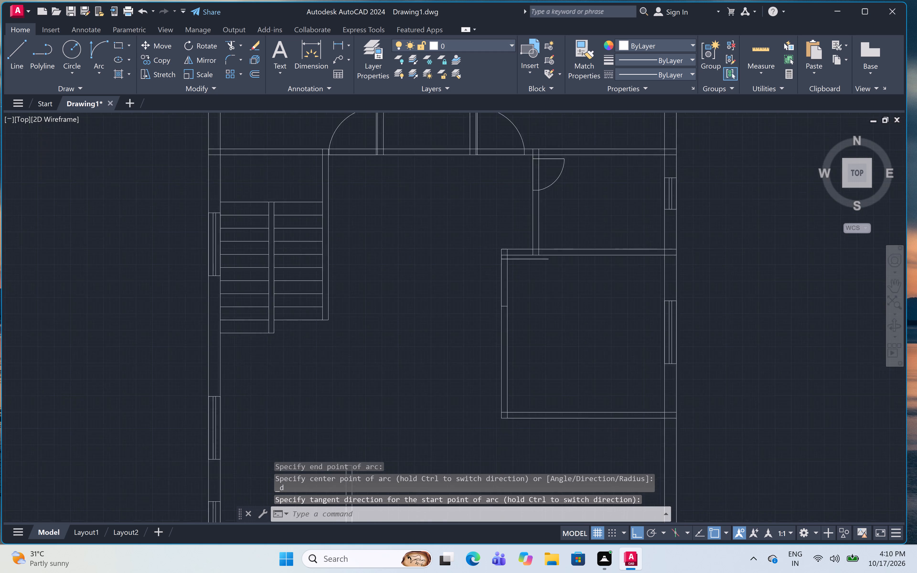
pyautogui.scroll(2, 535, 291)
pyautogui.click(95, 45)
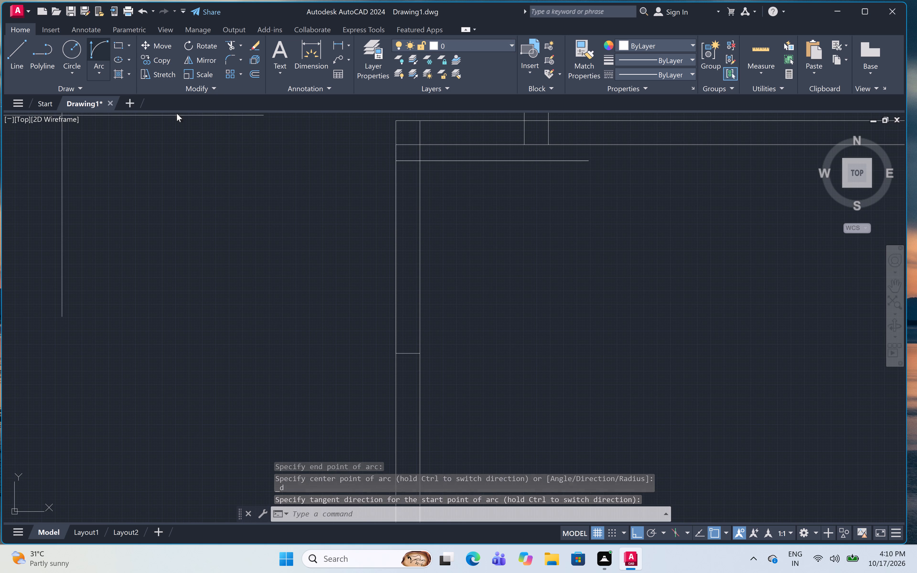
pyautogui.click(591, 158)
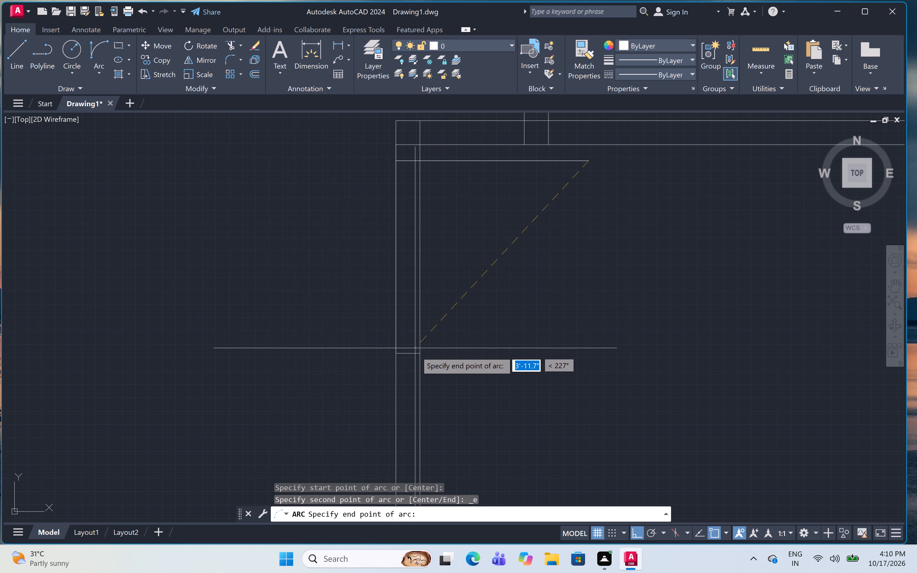
pyautogui.click(419, 354)
pyautogui.click(632, 350)
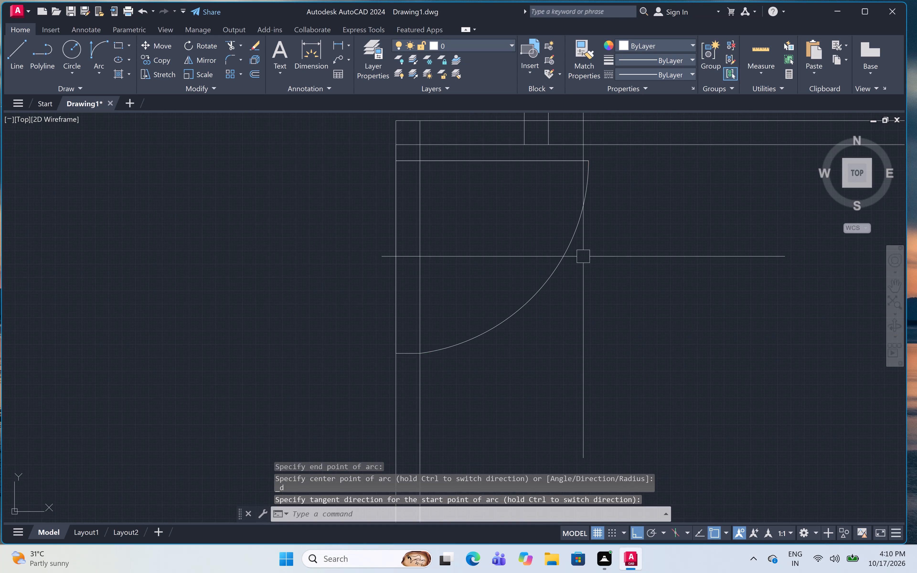
# Draw a Start, End, Direction arc from the bottom wall's entrance door leaf tip to the jamb's upper end, with the start tangent at 180°.
pyautogui.scroll(-6, 548, 230)
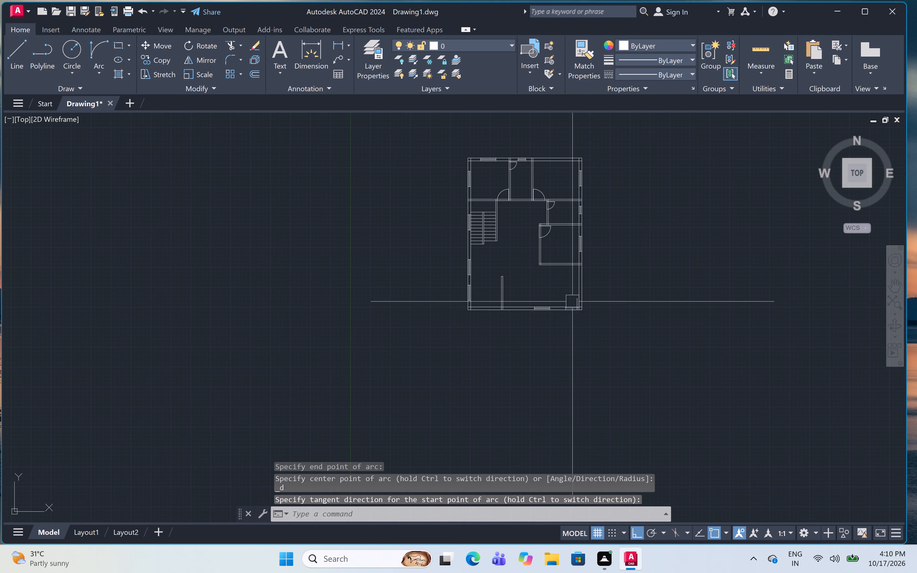
pyautogui.scroll(6, 572, 302)
pyautogui.moveTo(570, 291); pyautogui.dragTo(486, 255, button='middle')
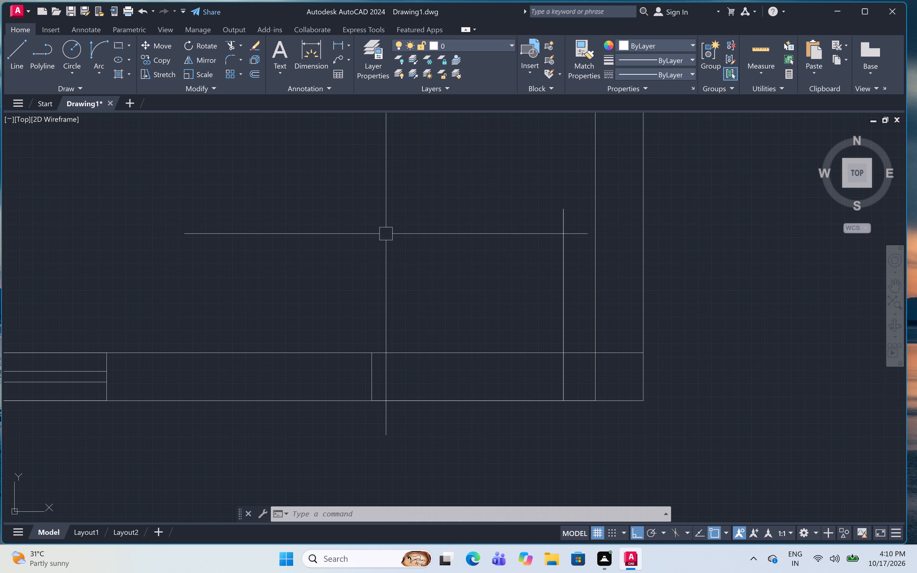
pyautogui.click(99, 52)
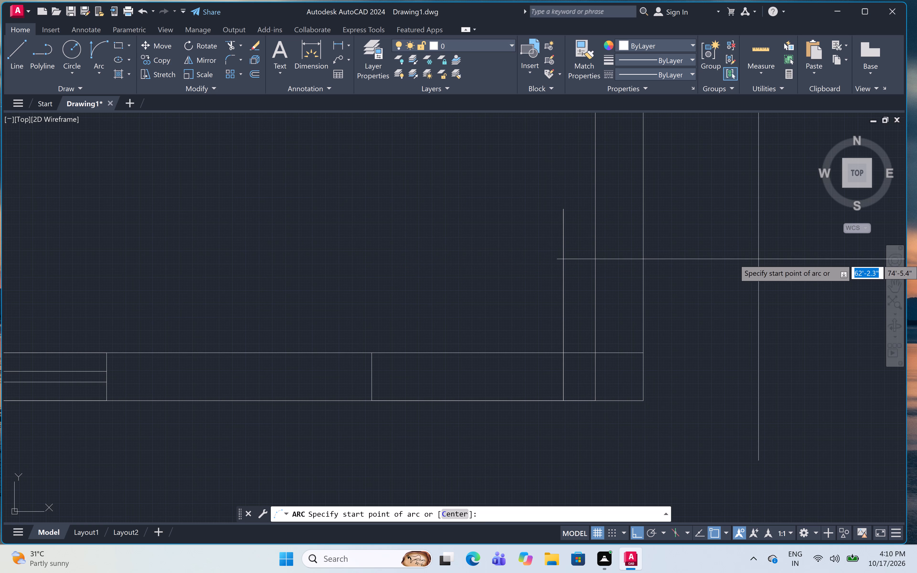
pyautogui.click(566, 211)
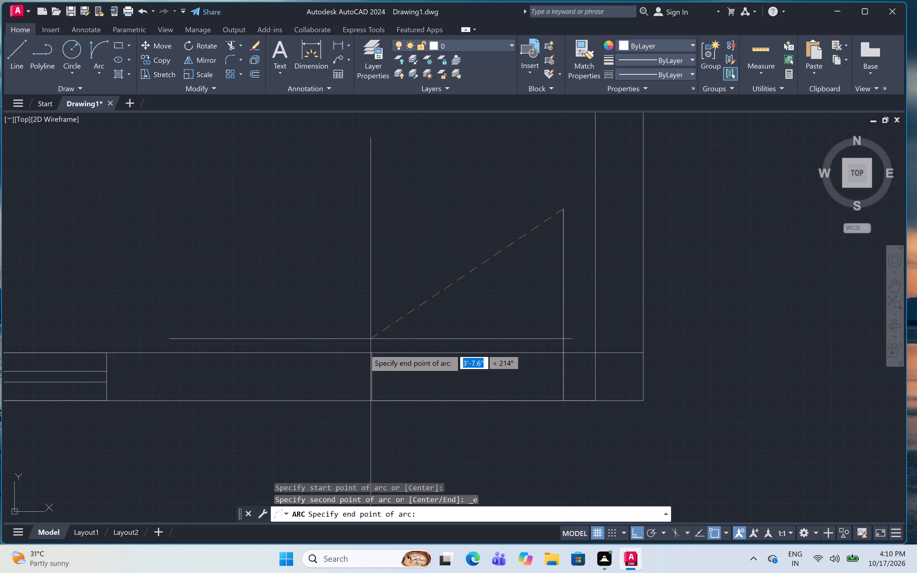
pyautogui.click(375, 351)
pyautogui.click(265, 327)
# Offset the upper middle room's door leaf line 1" downward to give the leaf its thickness.
pyautogui.scroll(-2, 378, 245)
pyautogui.moveTo(379, 245); pyautogui.dragTo(678, 407, button='middle')
pyautogui.scroll(-3, 620, 363)
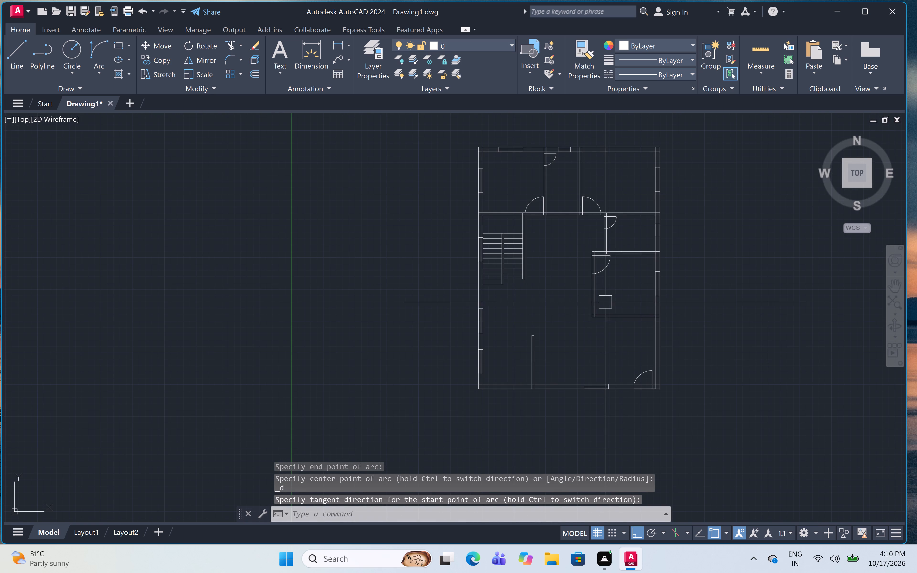
pyautogui.moveTo(605, 300); pyautogui.dragTo(507, 290, button='middle')
pyautogui.scroll(4, 449, 143)
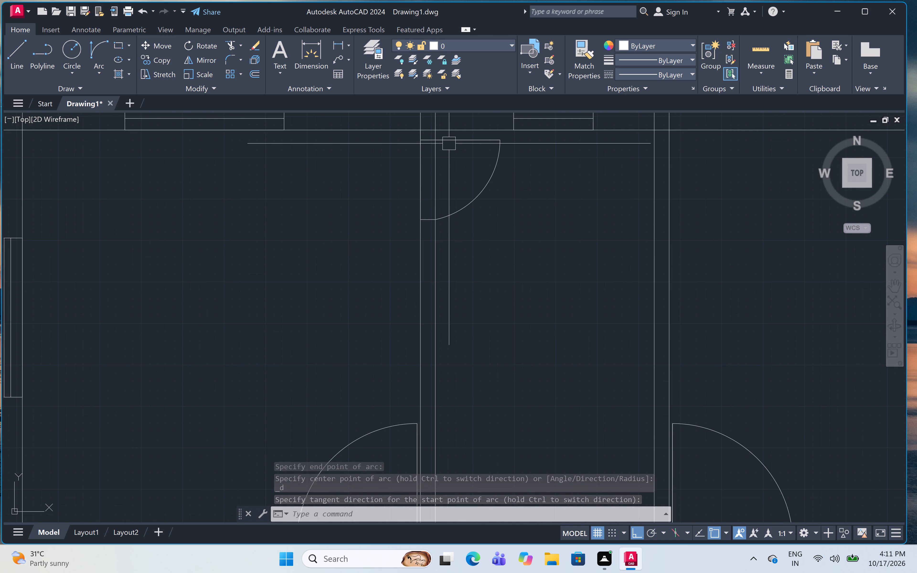
pyautogui.moveTo(449, 143); pyautogui.dragTo(428, 233, button='middle')
pyautogui.press('Escape')
pyautogui.press('i')
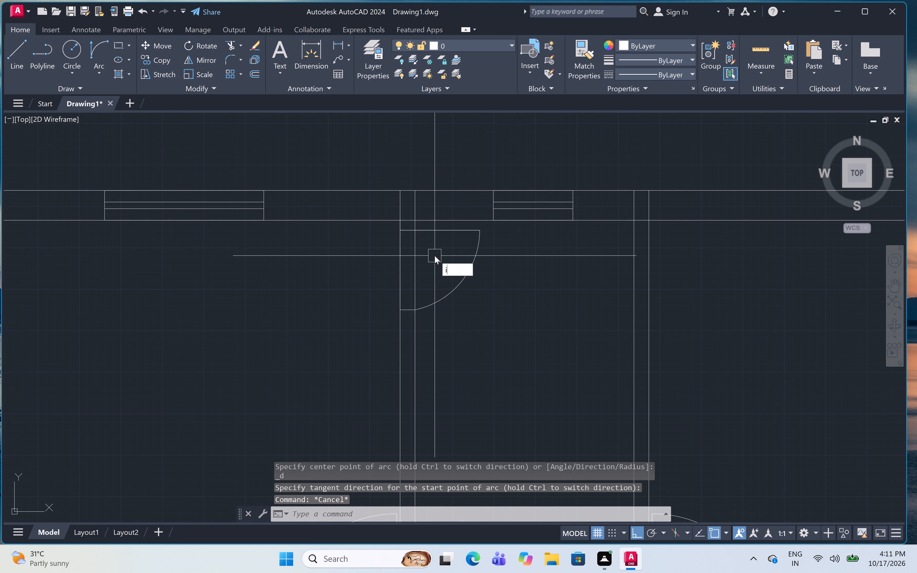
pyautogui.press('Escape')
pyautogui.write('off')
pyautogui.press('space')
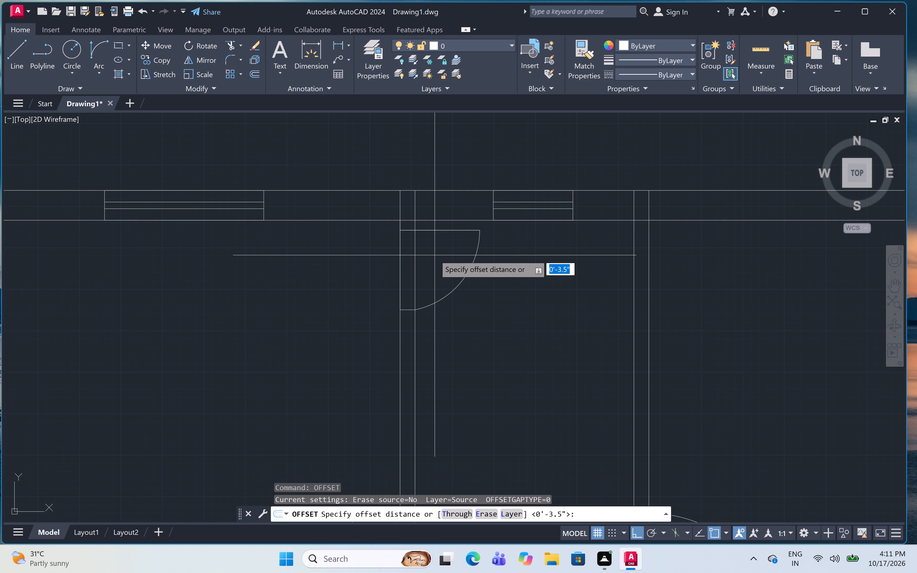
pyautogui.write('1"')
pyautogui.press('space')
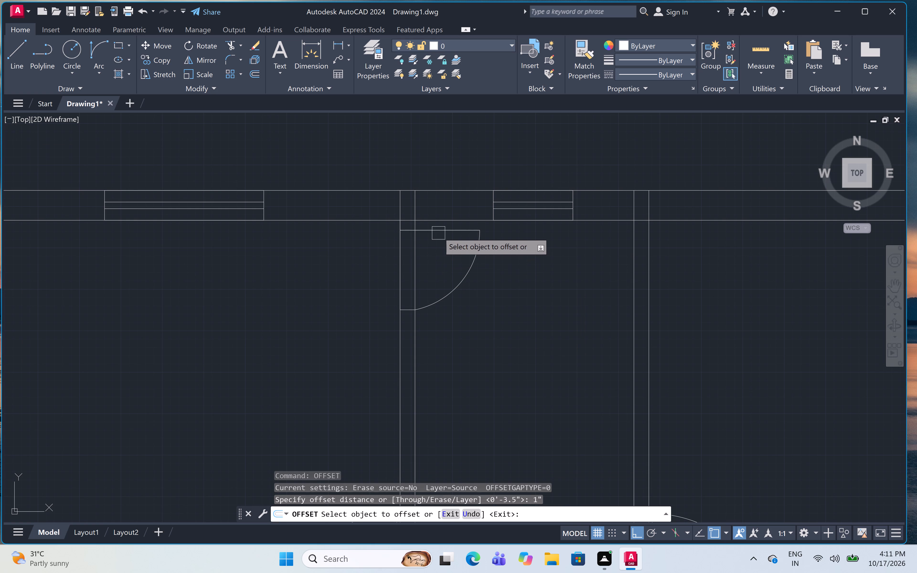
pyautogui.moveTo(438, 233); pyautogui.dragTo(437, 242)
pyautogui.moveTo(436, 250); pyautogui.dragTo(436, 257)
# Offset the upper-left room's door leaf 1" to the left and the upper-right room's door leaf 1" to the right.
pyautogui.scroll(-4, 455, 180)
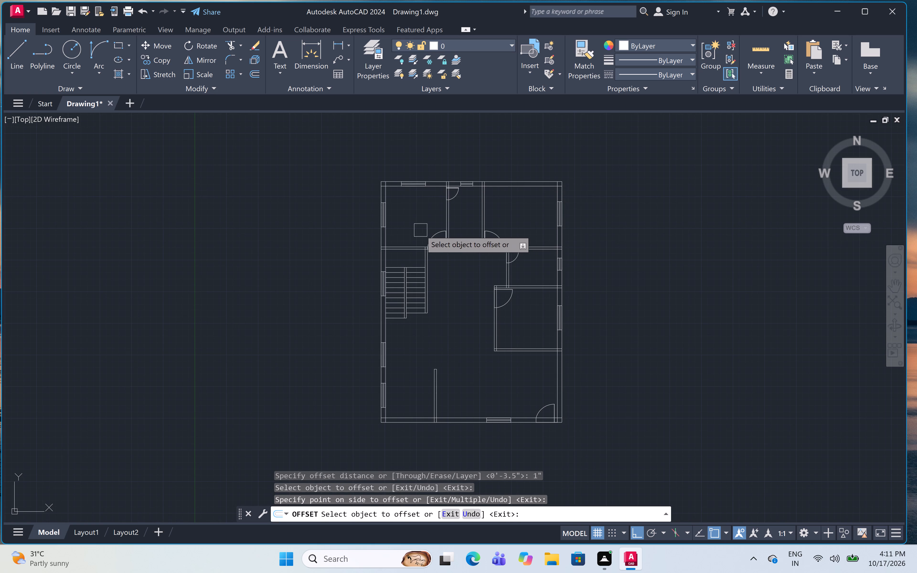
pyautogui.scroll(6, 451, 237)
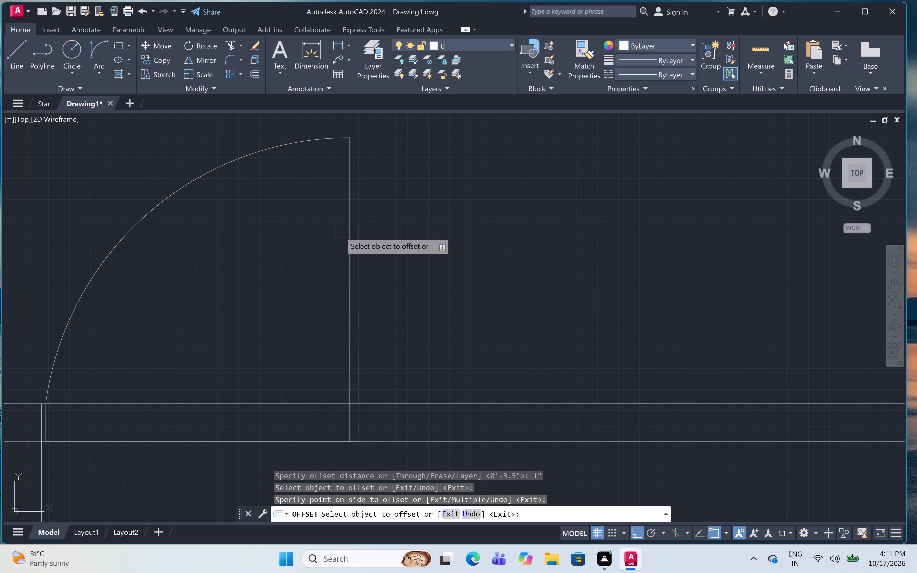
pyautogui.click(347, 244)
pyautogui.click(241, 261)
pyautogui.scroll(-4, 303, 216)
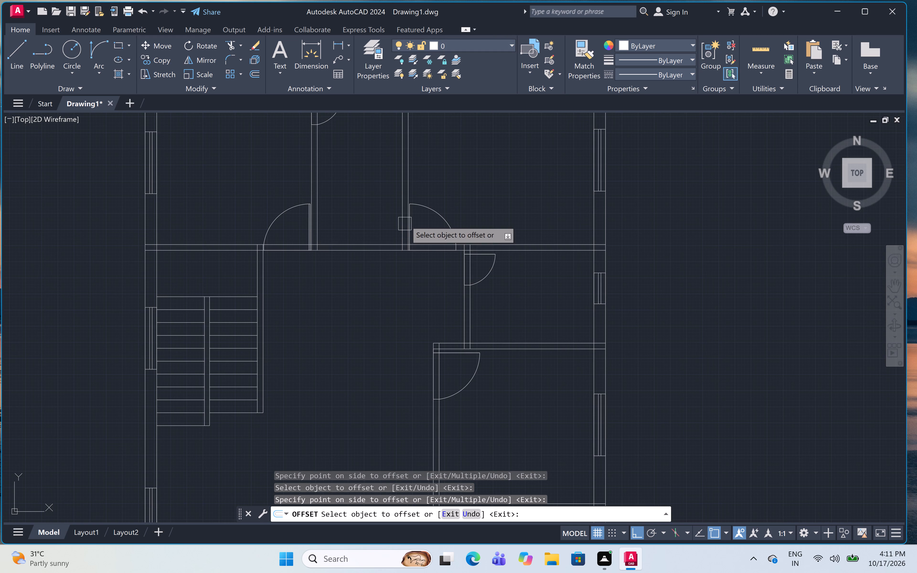
pyautogui.scroll(6, 413, 212)
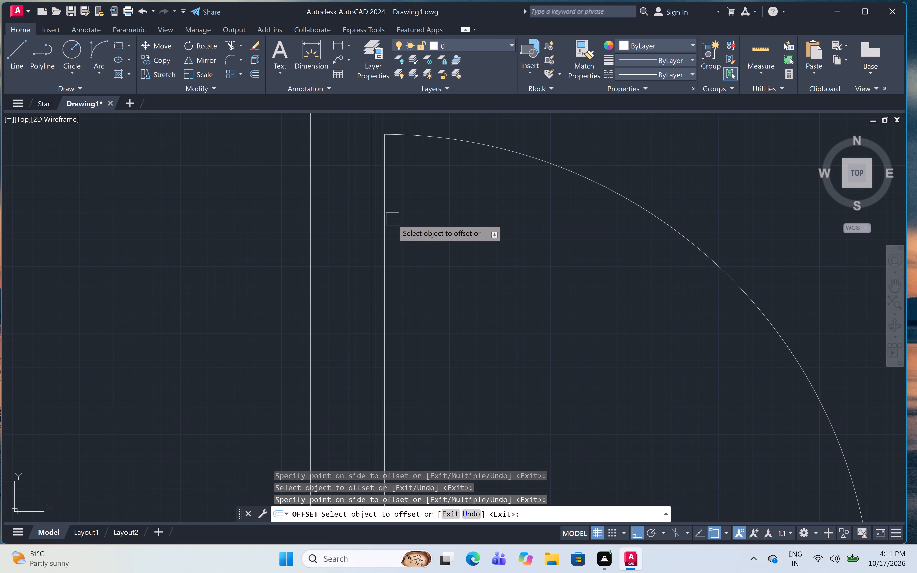
pyautogui.click(386, 215)
pyautogui.click(450, 218)
# Offset the door leaf lines of the small and the larger right-side rooms 1" downward.
pyautogui.scroll(-2, 398, 167)
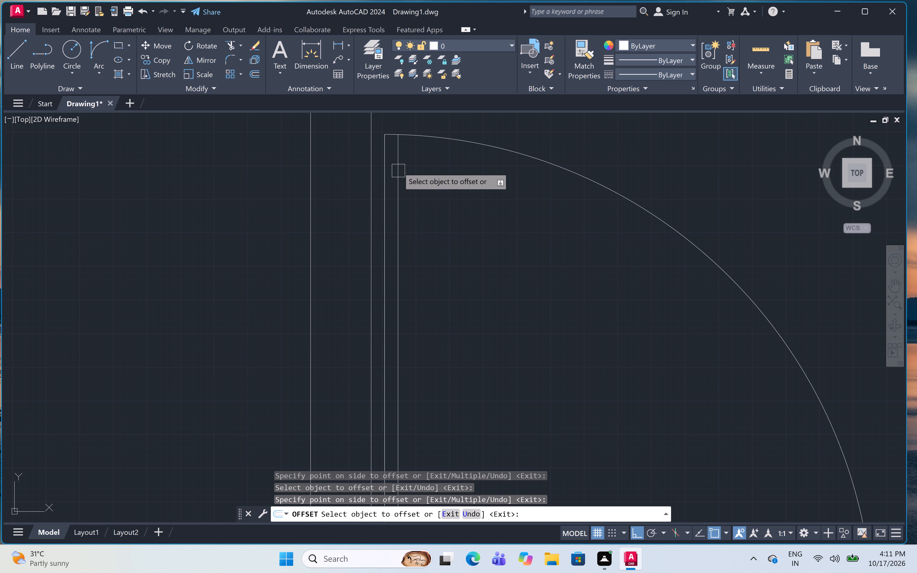
pyautogui.scroll(-4, 398, 167)
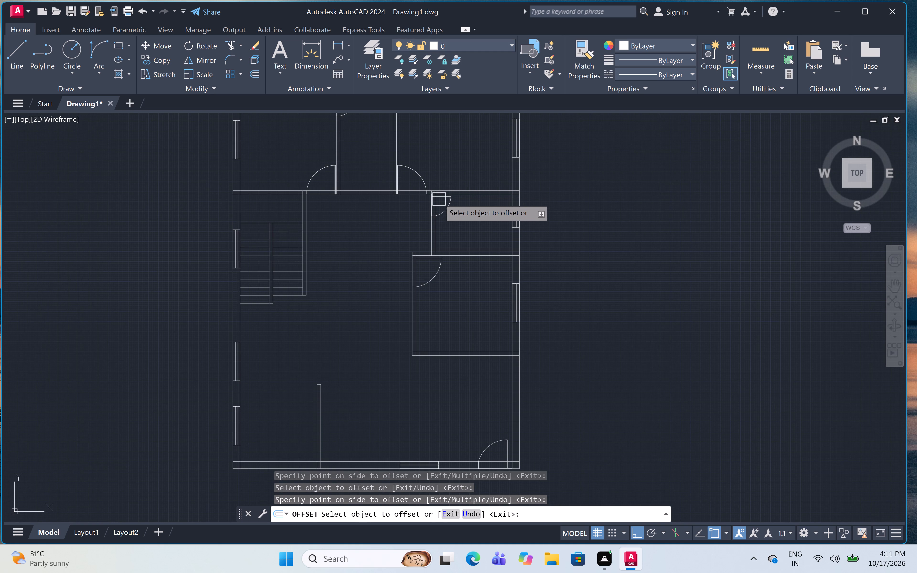
pyautogui.scroll(6, 439, 196)
pyautogui.click(440, 211)
pyautogui.click(433, 249)
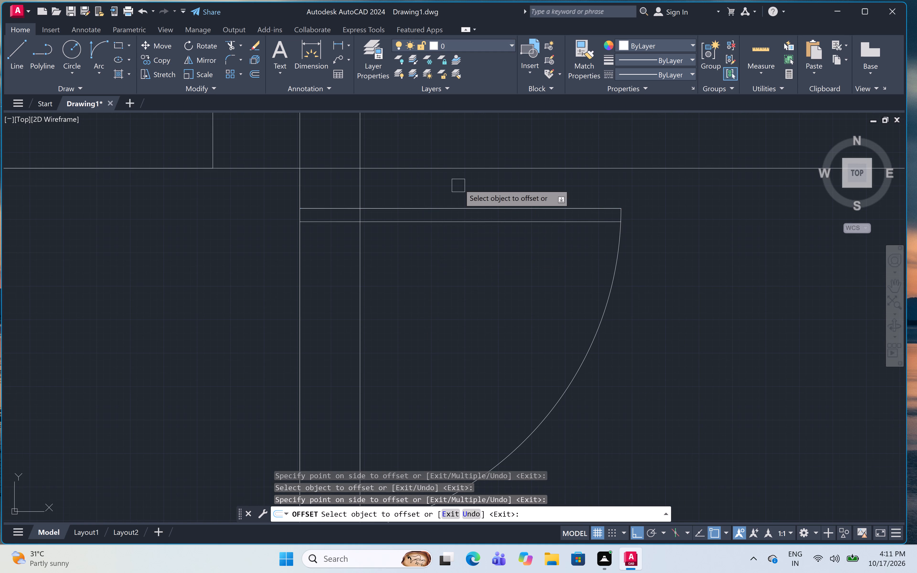
pyautogui.scroll(-6, 460, 182)
pyautogui.scroll(5, 430, 289)
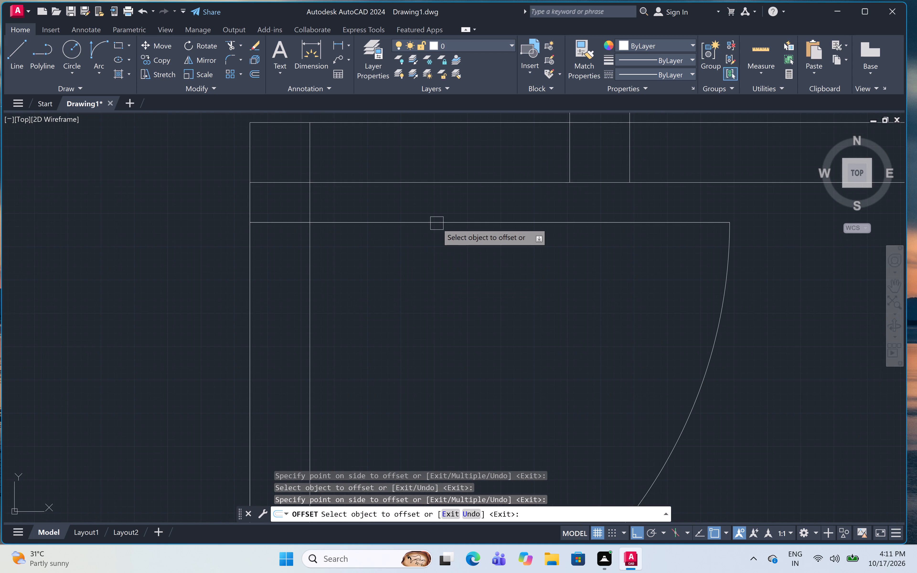
pyautogui.click(437, 223)
pyautogui.click(436, 267)
# Offset the bottom wall's entrance door leaf line 1" to the left, into the swing arc.
pyautogui.scroll(-7, 446, 212)
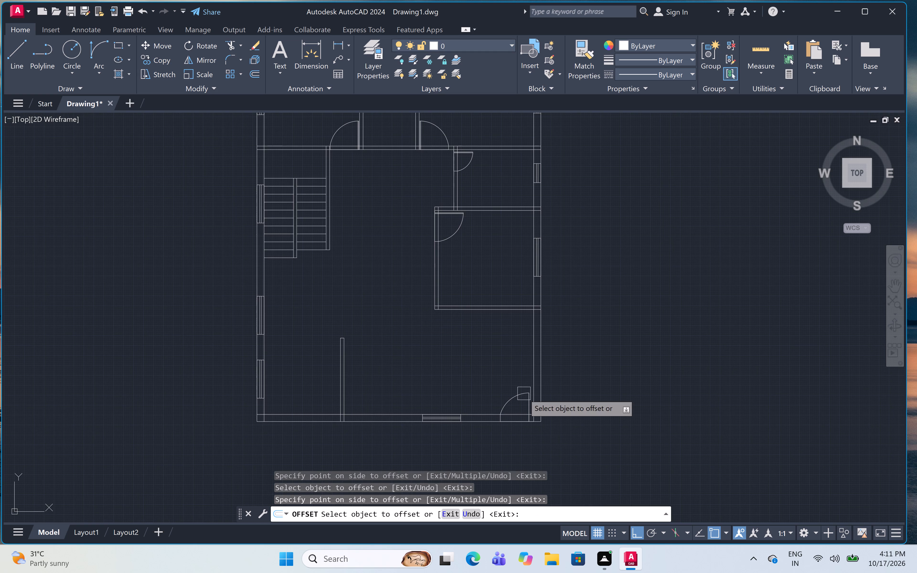
pyautogui.scroll(5, 526, 417)
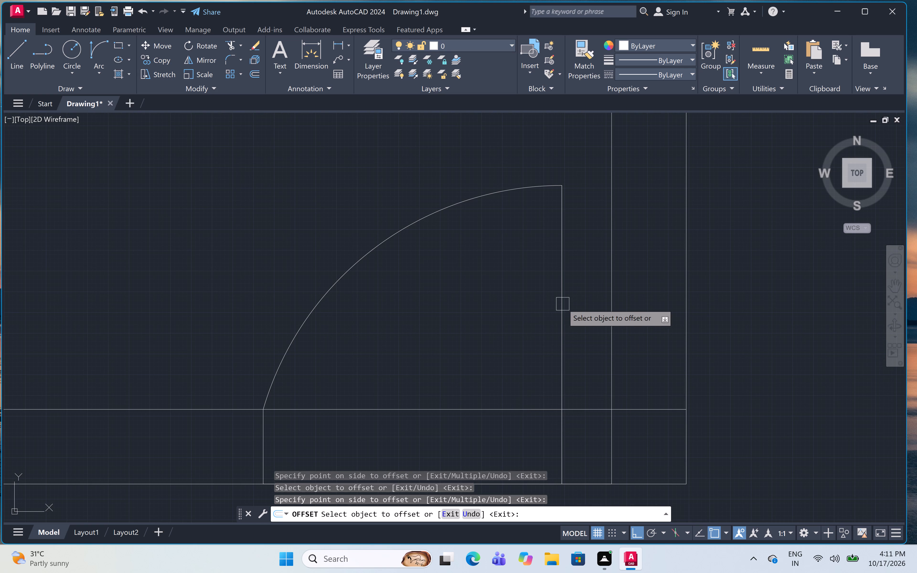
pyautogui.moveTo(562, 304); pyautogui.dragTo(557, 304)
pyautogui.click(405, 312)
pyautogui.scroll(-4, 482, 257)
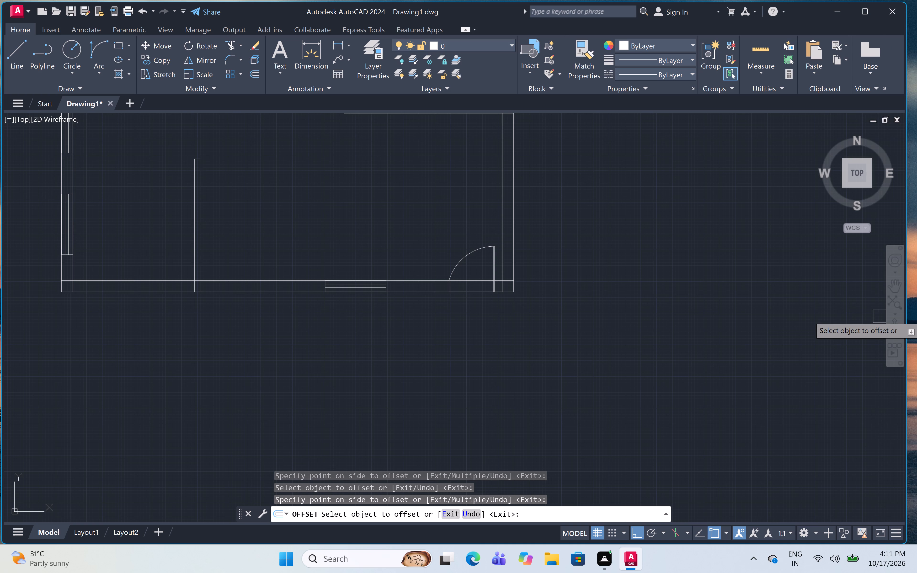
pyautogui.scroll(-1, 482, 218)
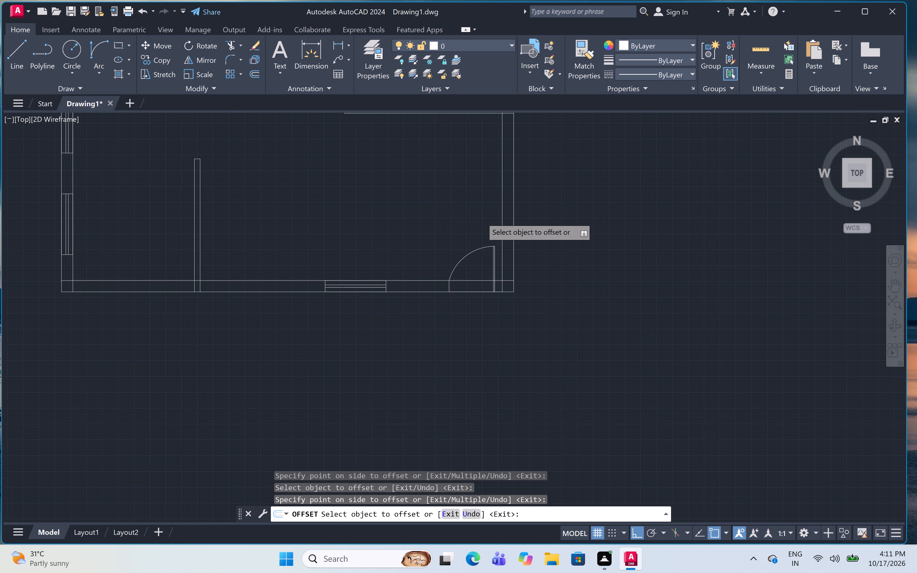
pyautogui.scroll(-2, 482, 216)
pyautogui.moveTo(438, 198); pyautogui.dragTo(447, 245, button='middle')
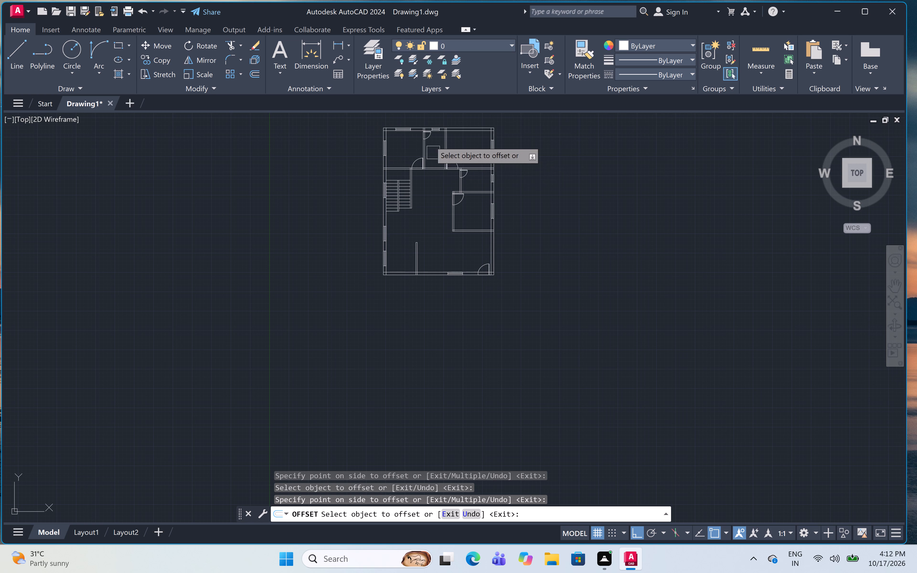
# Trim the partition line crossing the door opening of the upper middle room.
pyautogui.scroll(5, 421, 127)
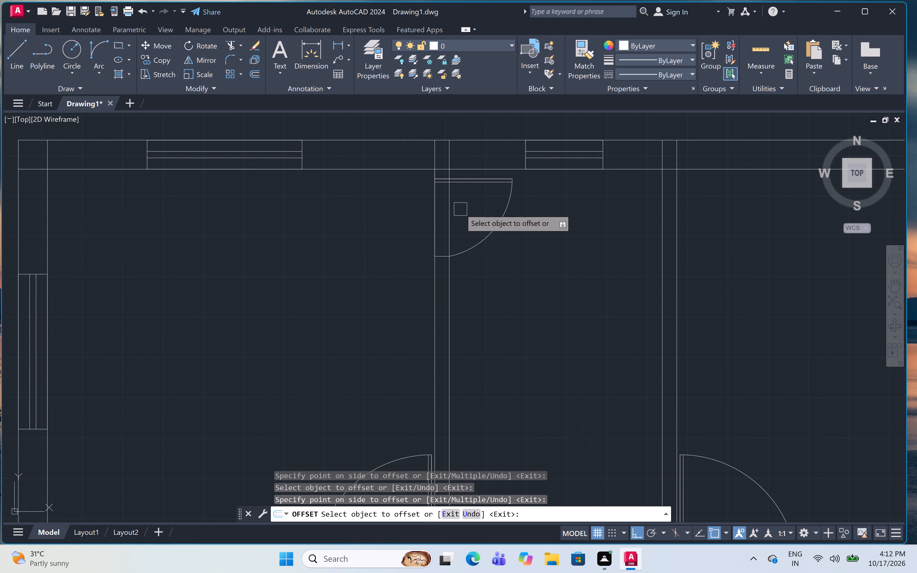
pyautogui.press('Escape')
pyautogui.write('tr')
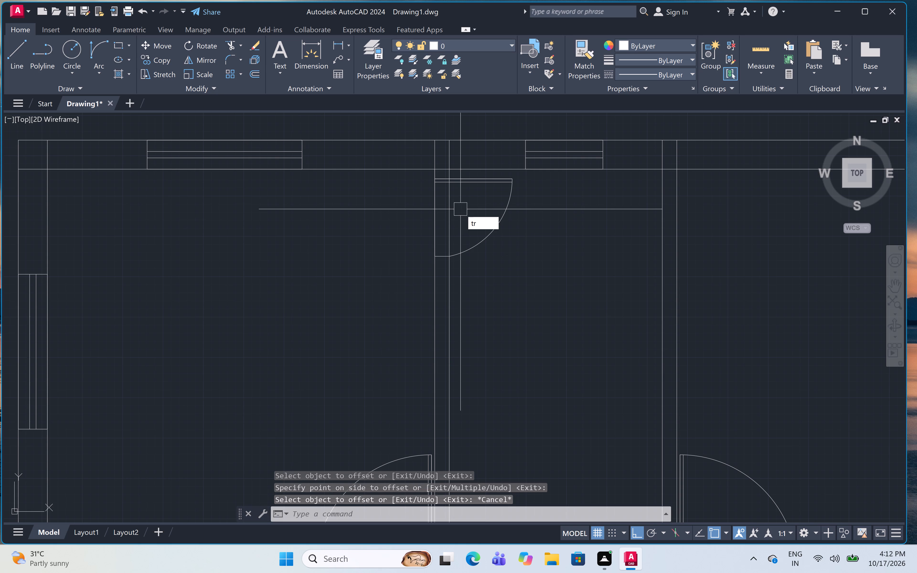
pyautogui.press('space')
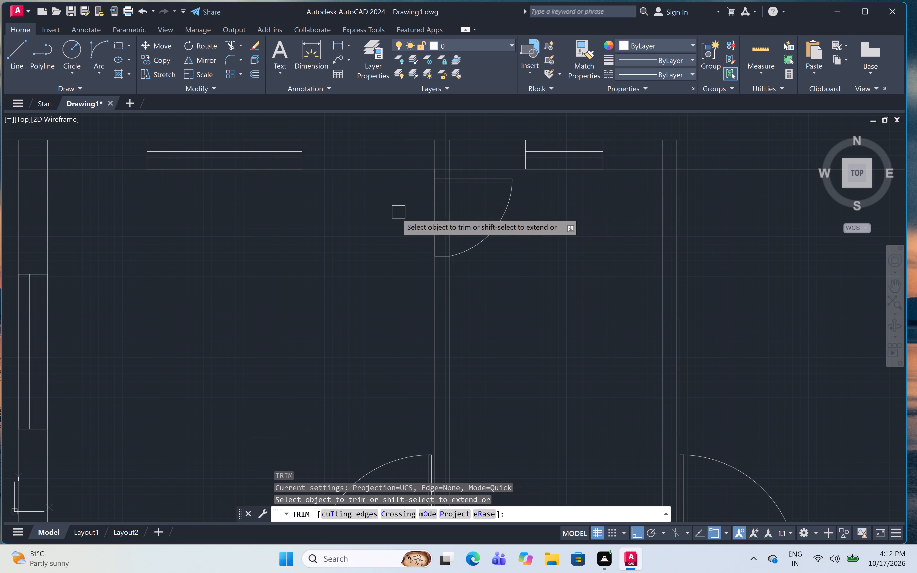
pyautogui.click(453, 212)
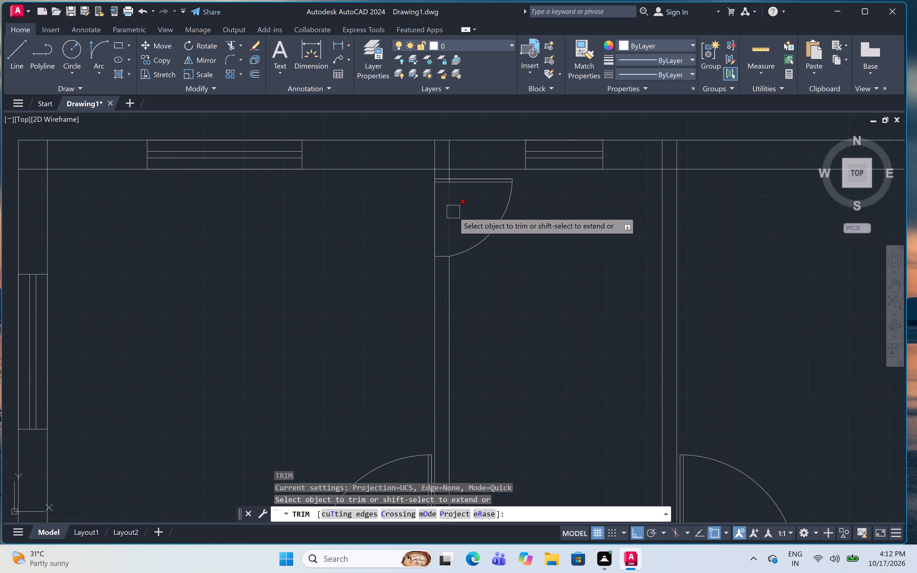
# Trim the wall lines crossing the door openings of the upper-left and upper-right rooms.
pyautogui.scroll(-3, 459, 190)
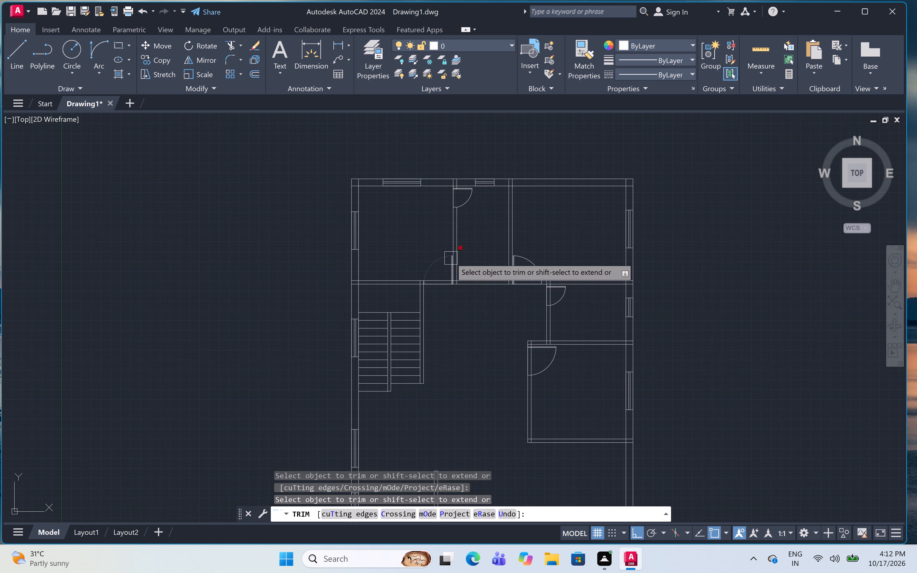
pyautogui.scroll(5, 451, 258)
pyautogui.scroll(-3, 413, 236)
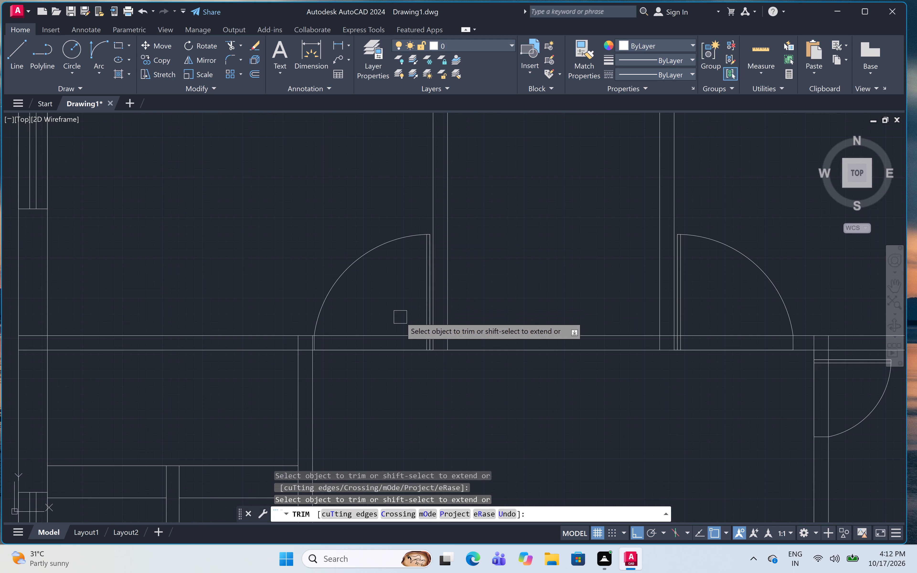
pyautogui.scroll(1, 400, 317)
pyautogui.moveTo(409, 344); pyautogui.dragTo(405, 348)
pyautogui.scroll(-1, 390, 281)
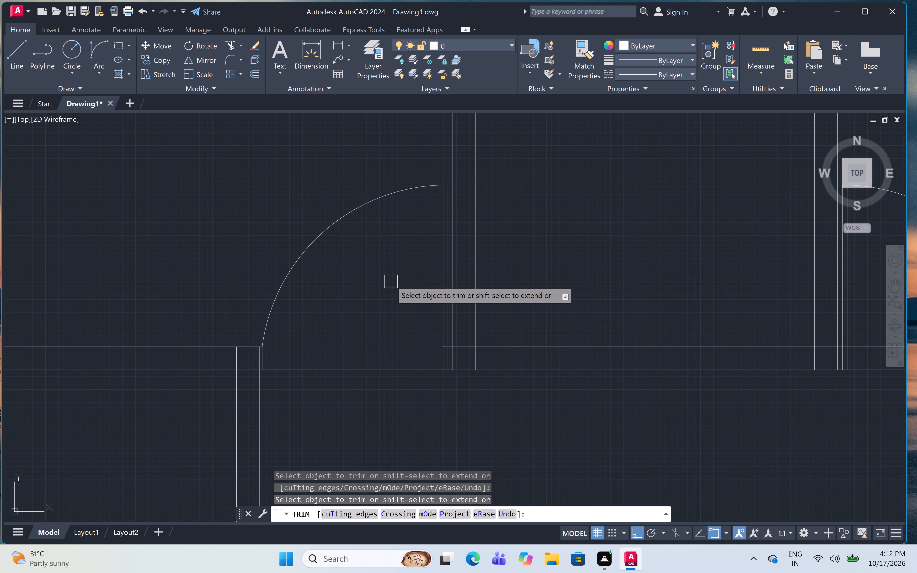
pyautogui.scroll(-2, 391, 281)
pyautogui.scroll(3, 516, 292)
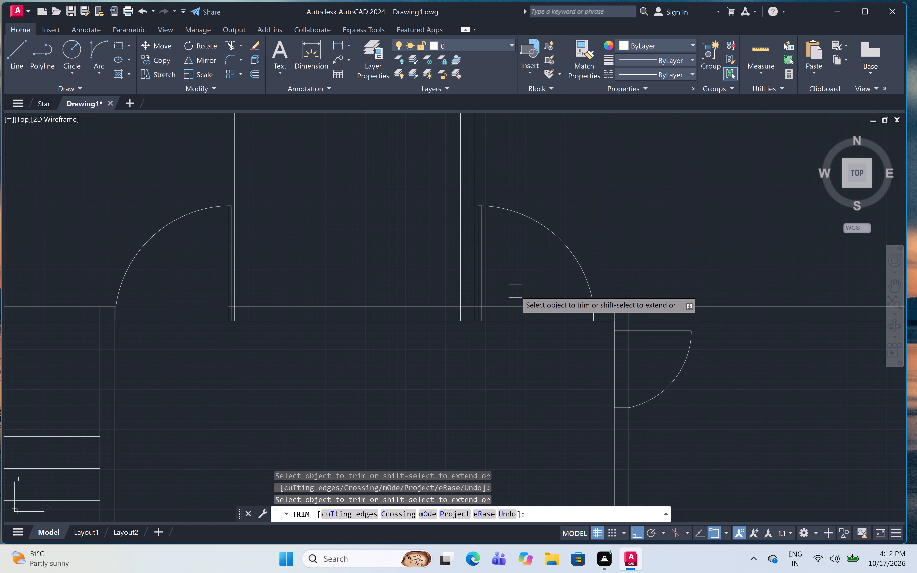
pyautogui.click(519, 302)
# Trim the partition lines crossing the door openings of the small and the larger right-side rooms.
pyautogui.scroll(-2, 512, 173)
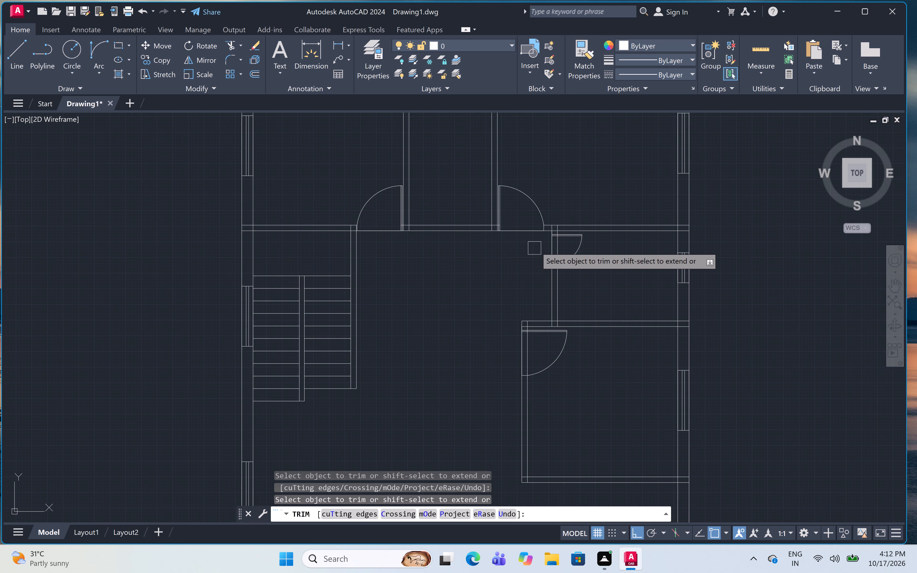
pyautogui.scroll(3, 542, 241)
pyautogui.click(599, 255)
pyautogui.scroll(-4, 572, 205)
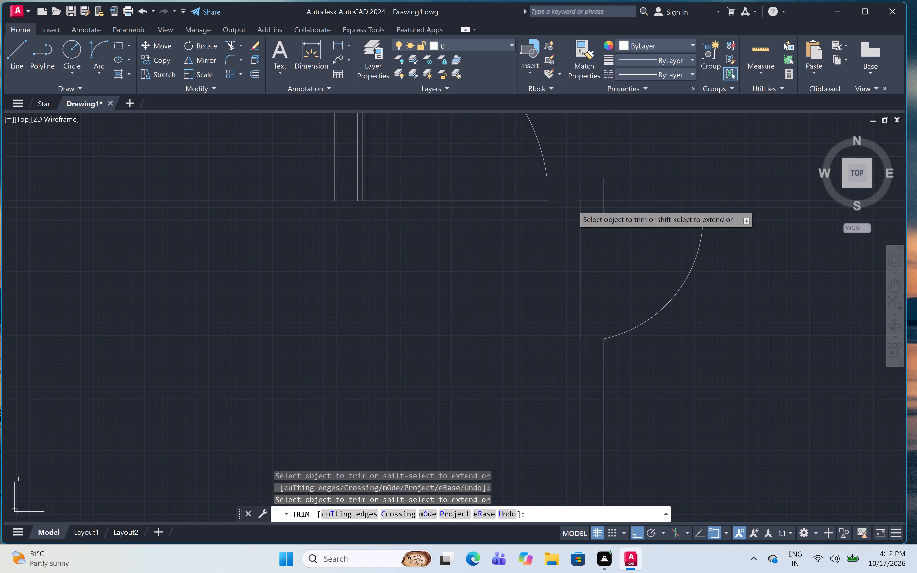
pyautogui.scroll(3, 554, 318)
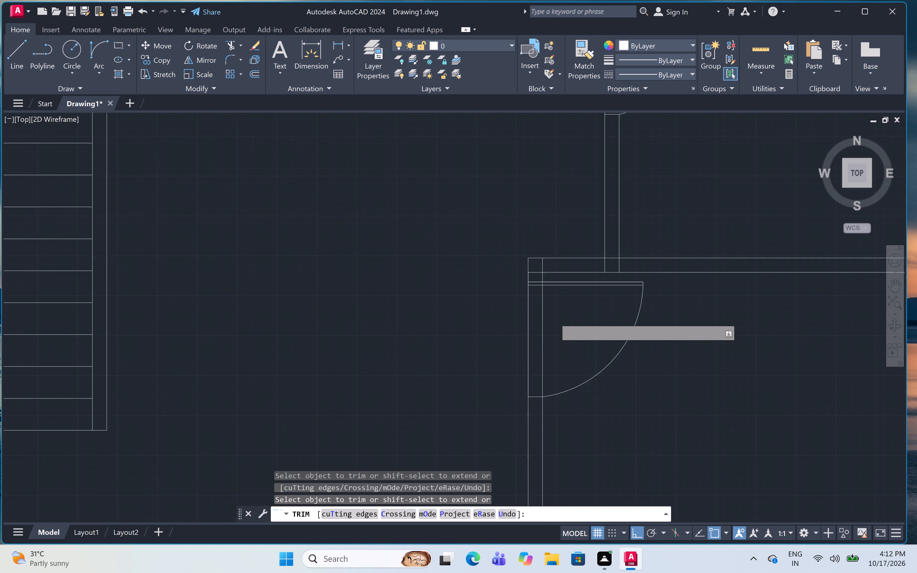
pyautogui.moveTo(541, 311); pyautogui.dragTo(541, 316)
# Trim the bottom wall line crossing the entrance door opening and finish trimming the door openings.
pyautogui.scroll(-4, 558, 255)
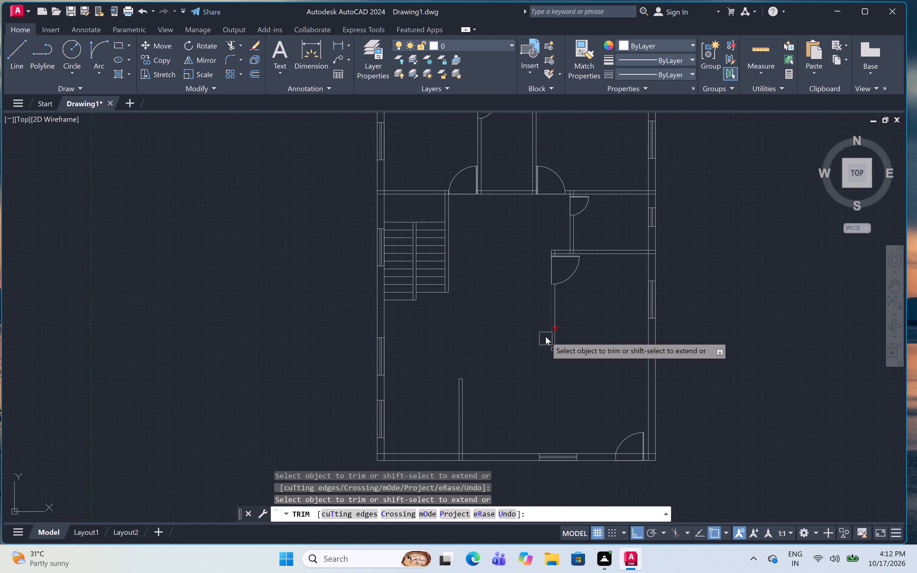
pyautogui.scroll(3, 624, 446)
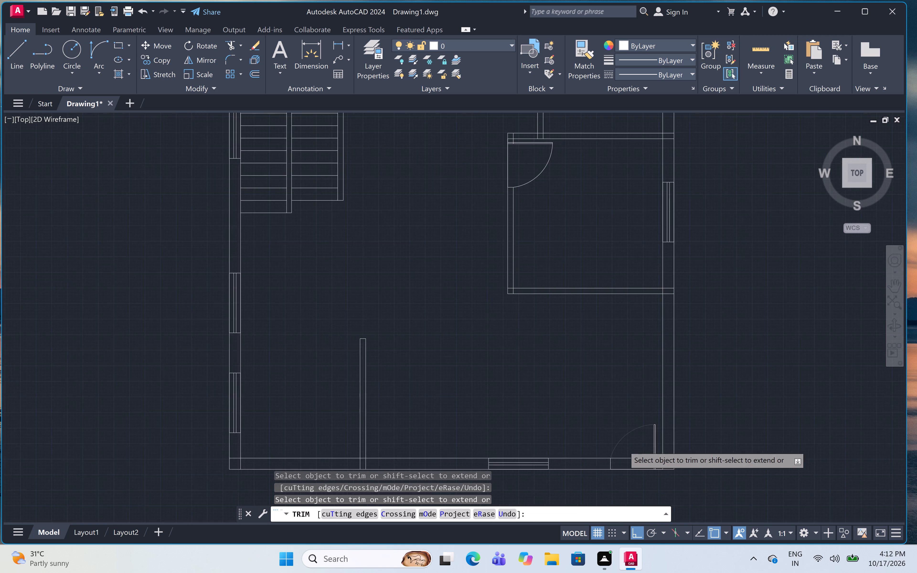
pyautogui.click(644, 479)
pyautogui.scroll(-4, 566, 286)
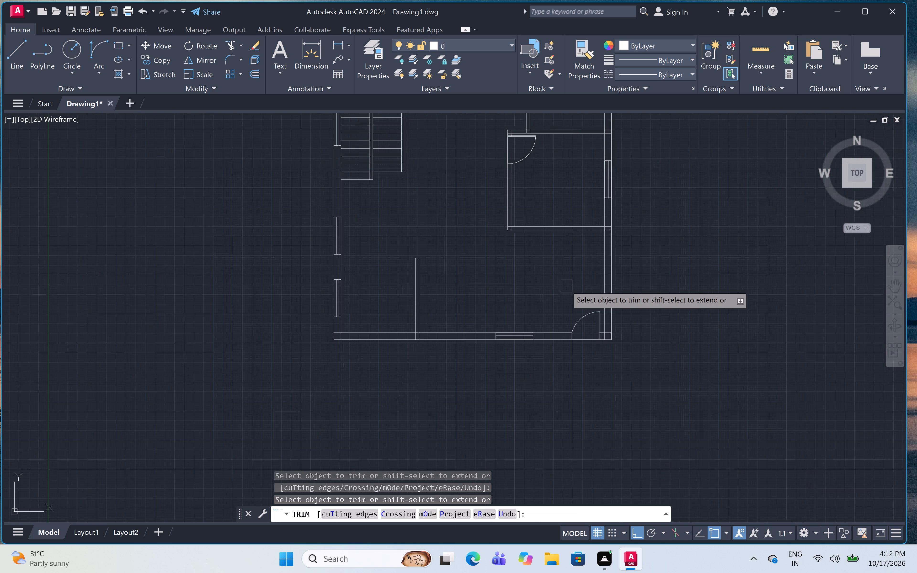
pyautogui.moveTo(566, 286); pyautogui.dragTo(581, 406, button='middle')
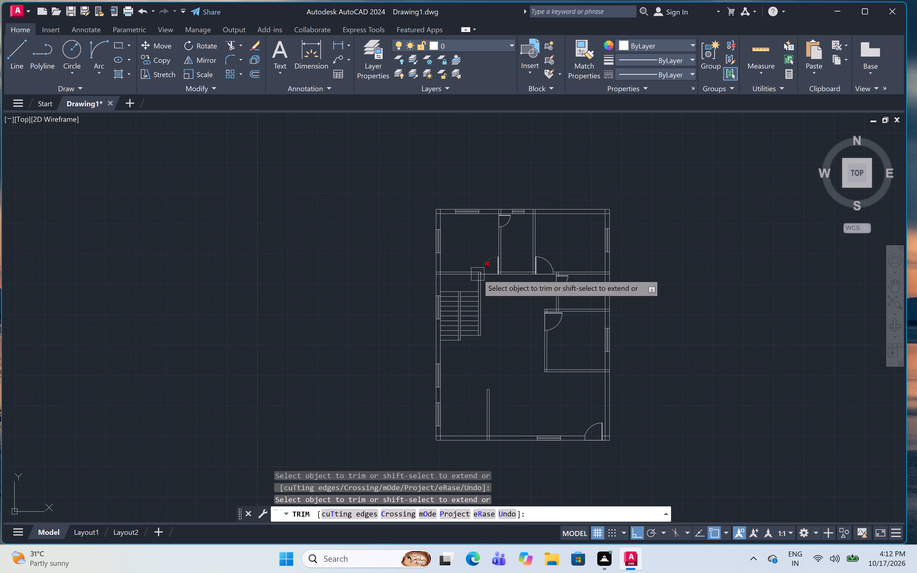
pyautogui.scroll(7, 504, 214)
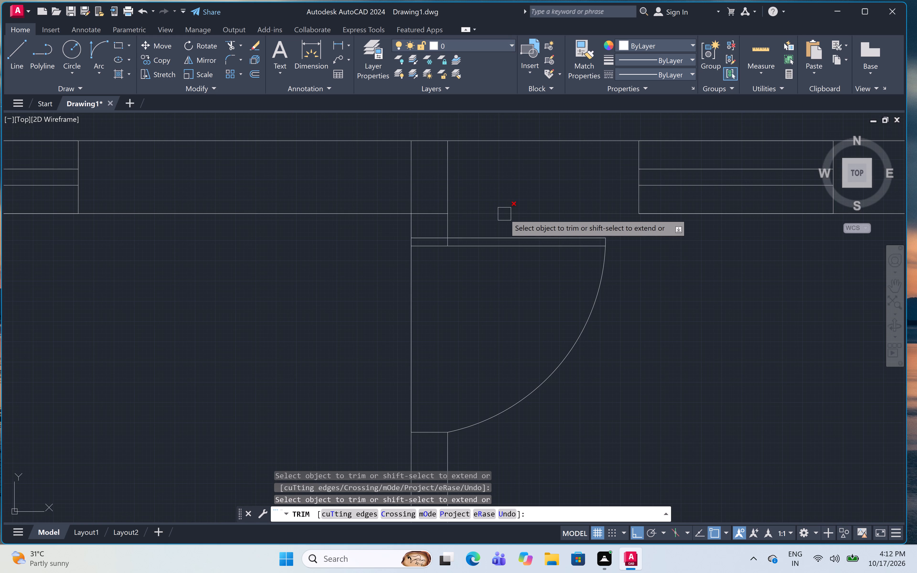
pyautogui.scroll(-5, 504, 214)
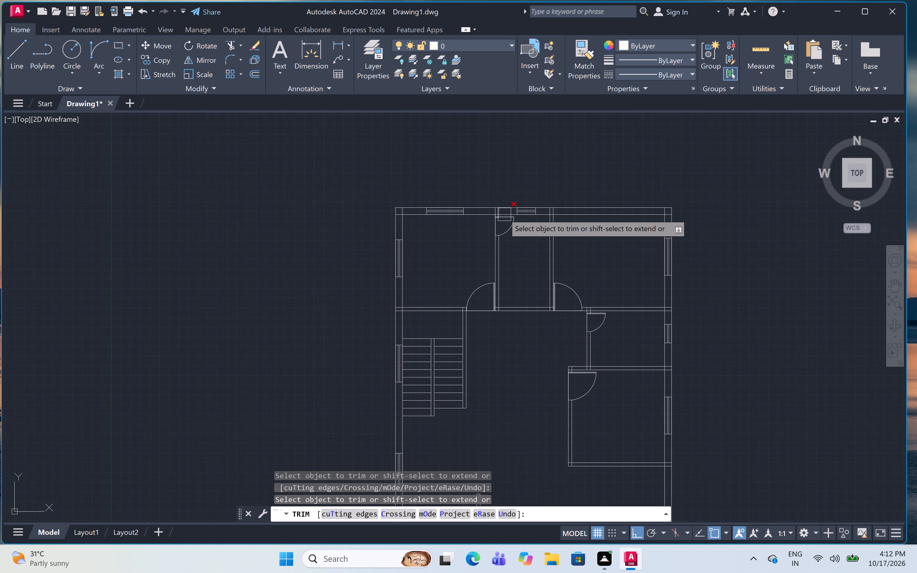
pyautogui.scroll(-1, 504, 214)
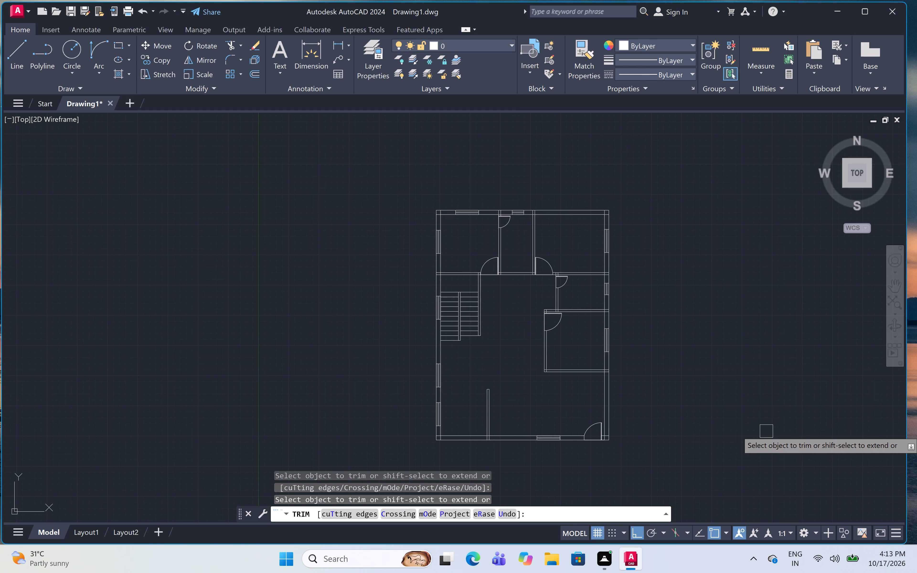
pyautogui.press('Escape')
# Trim the overlapping inner wall lines at the plan's upper-left outer corner to leave a clean corner.
pyautogui.write('tr')
pyautogui.press('space')
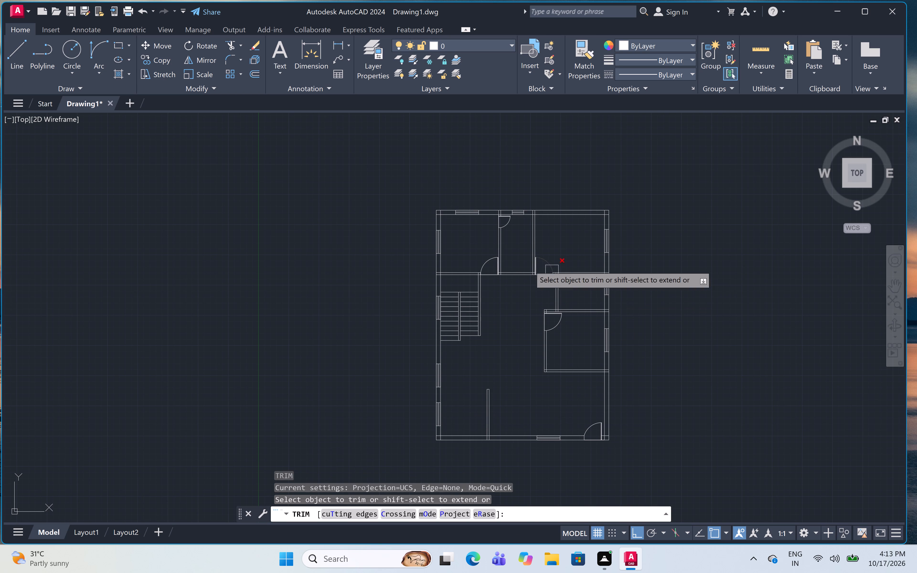
pyautogui.moveTo(676, 312); pyautogui.dragTo(590, 286, button='middle')
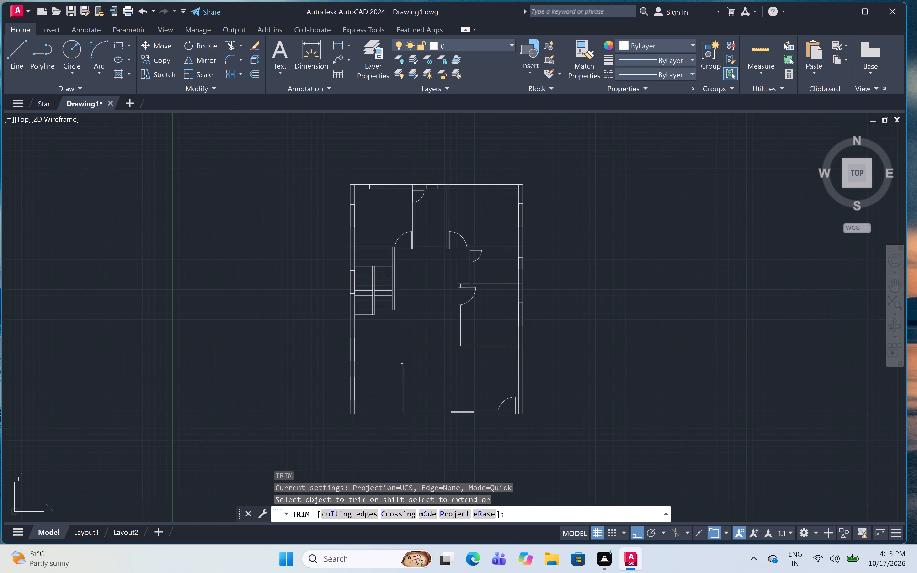
pyautogui.middleClick(593, 283)
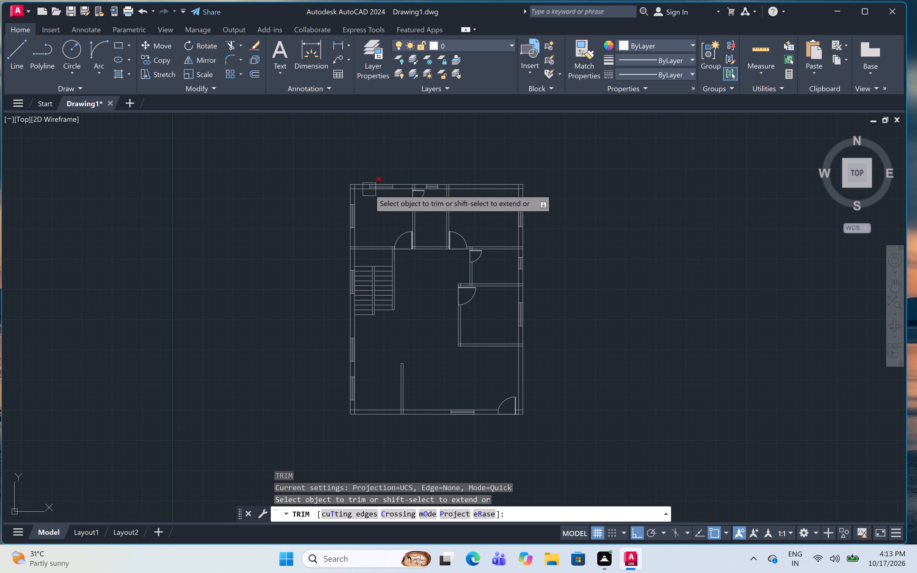
pyautogui.scroll(5, 349, 189)
pyautogui.click(367, 187)
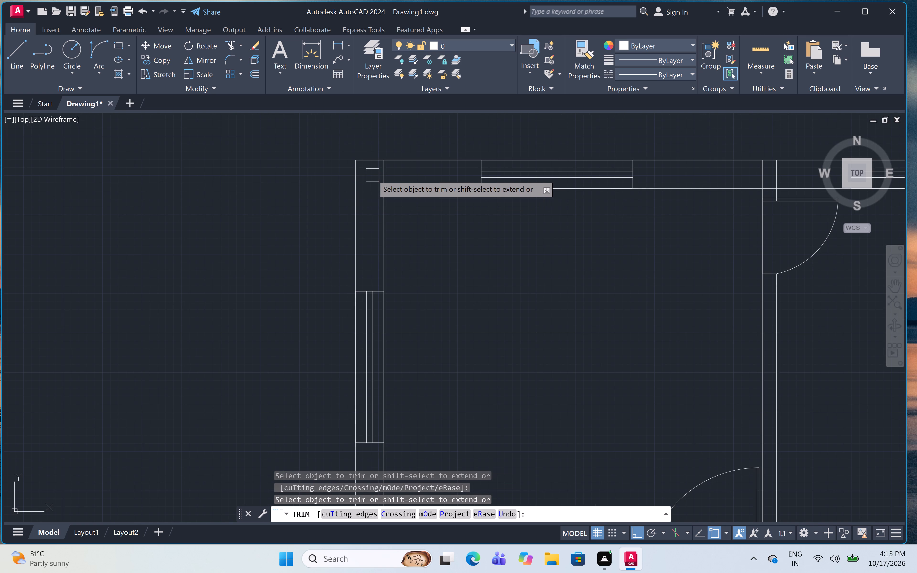
pyautogui.click(386, 177)
# Trim the overlapping lines where the upper middle room's left partition meets the top wall, including the stub inside the door leaf.
pyautogui.scroll(-3, 266, 207)
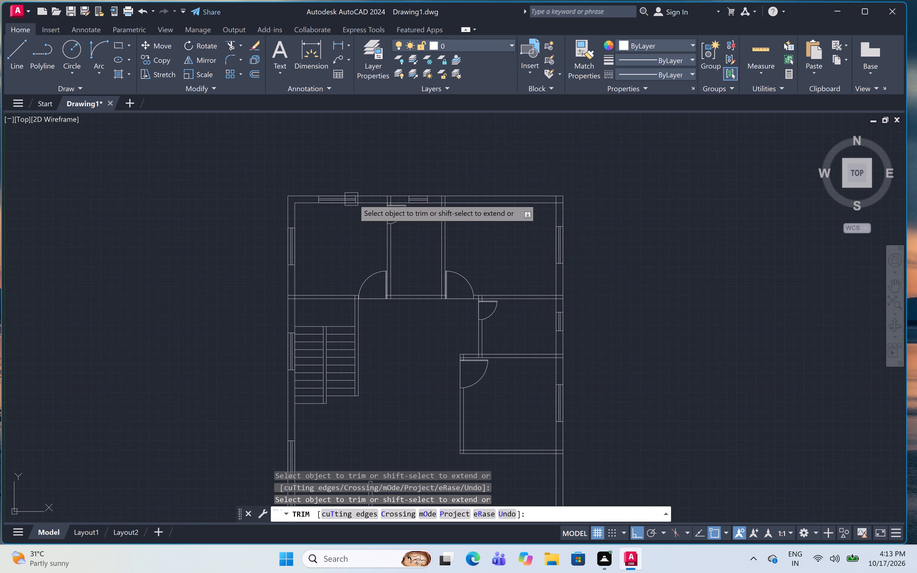
pyautogui.scroll(5, 389, 194)
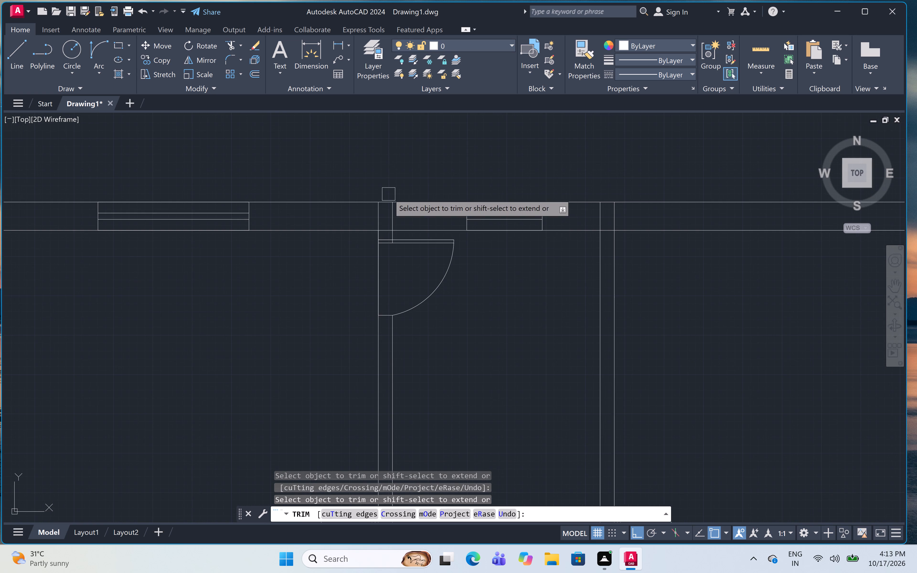
pyautogui.scroll(2, 402, 193)
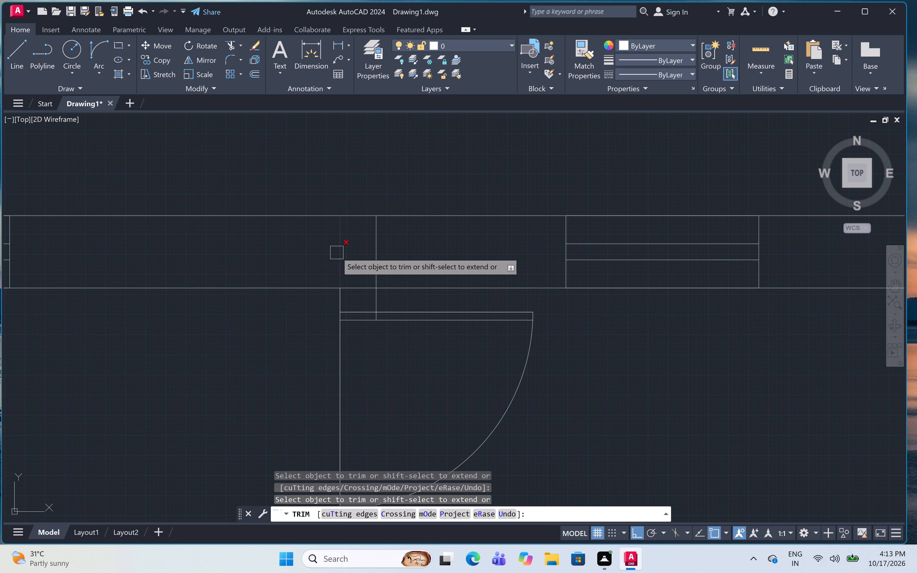
pyautogui.click(322, 252)
pyautogui.click(403, 242)
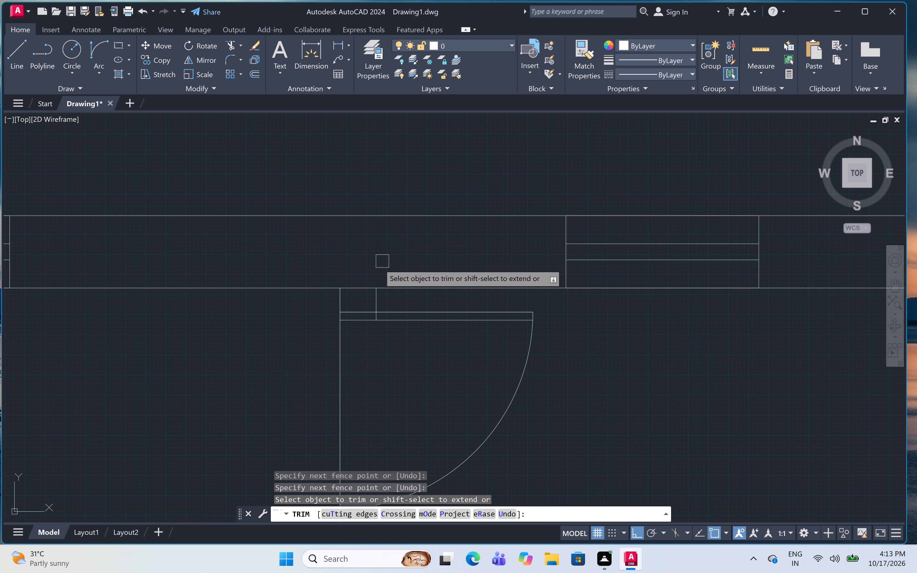
pyautogui.click(363, 289)
pyautogui.scroll(-4, 350, 248)
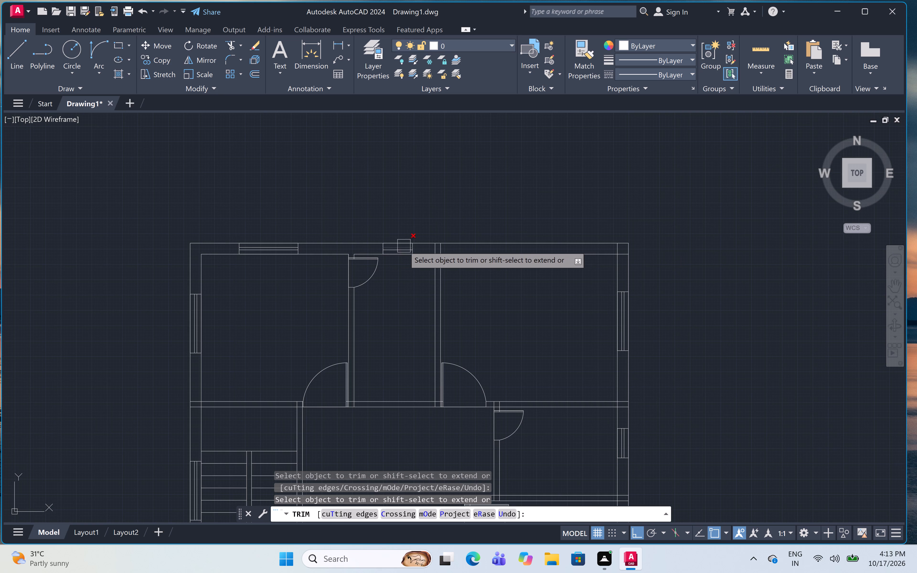
pyautogui.scroll(6, 354, 256)
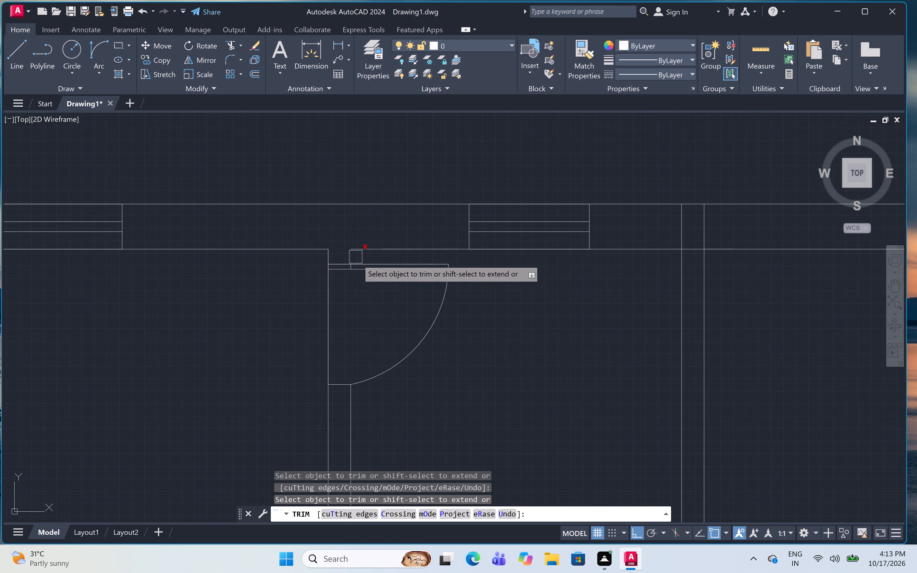
pyautogui.scroll(3, 359, 263)
pyautogui.click(320, 277)
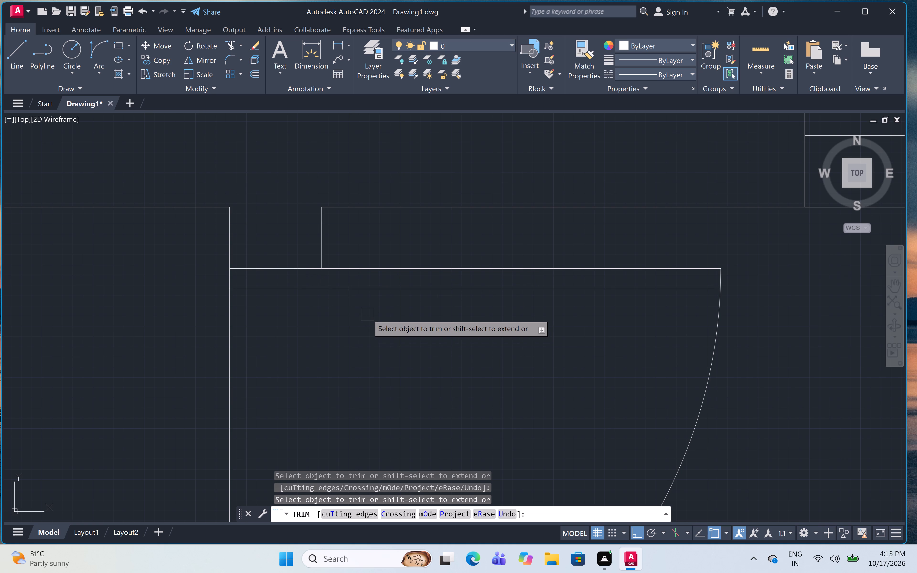
# Trim the overlapping lines where the upper middle room's right partition meets the top wall to open the junction.
pyautogui.scroll(-5, 239, 248)
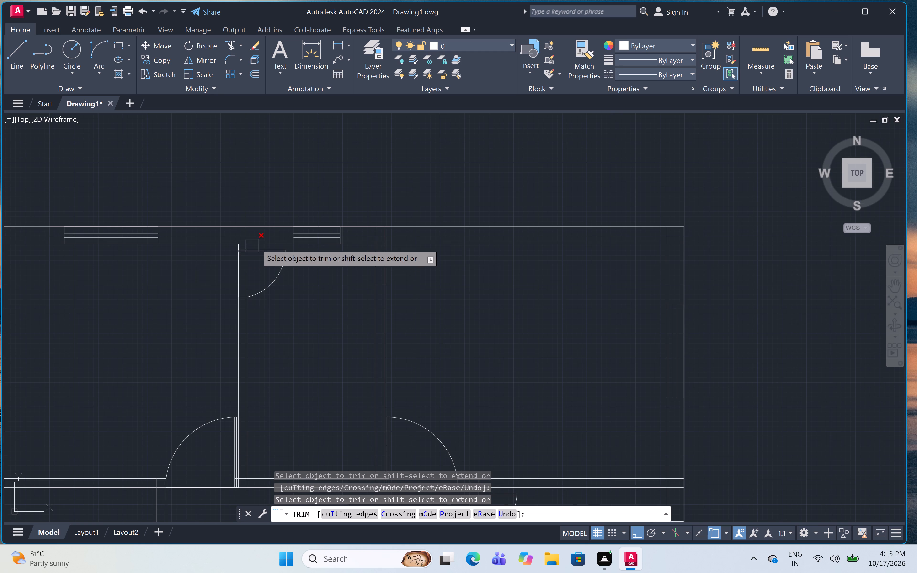
pyautogui.scroll(5, 383, 236)
pyautogui.click(410, 241)
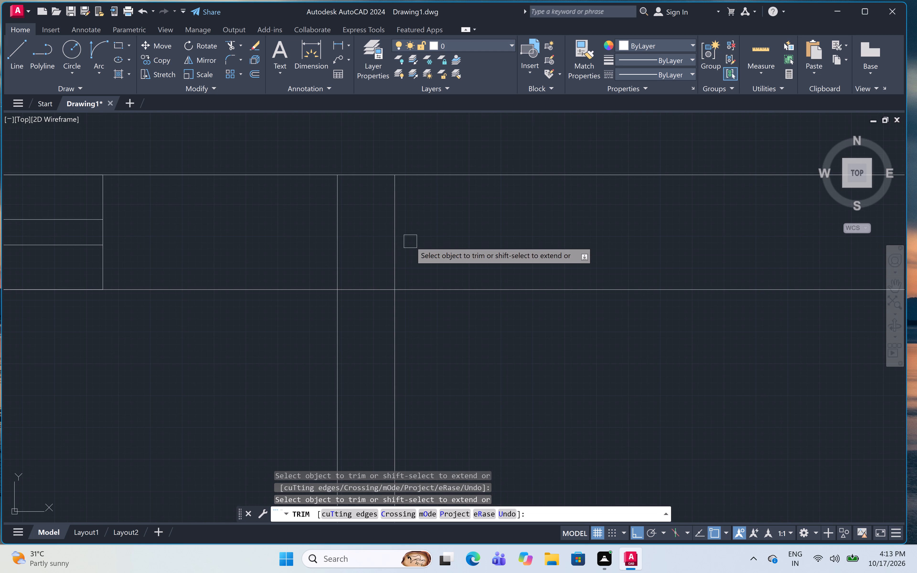
pyautogui.click(268, 248)
pyautogui.click(357, 243)
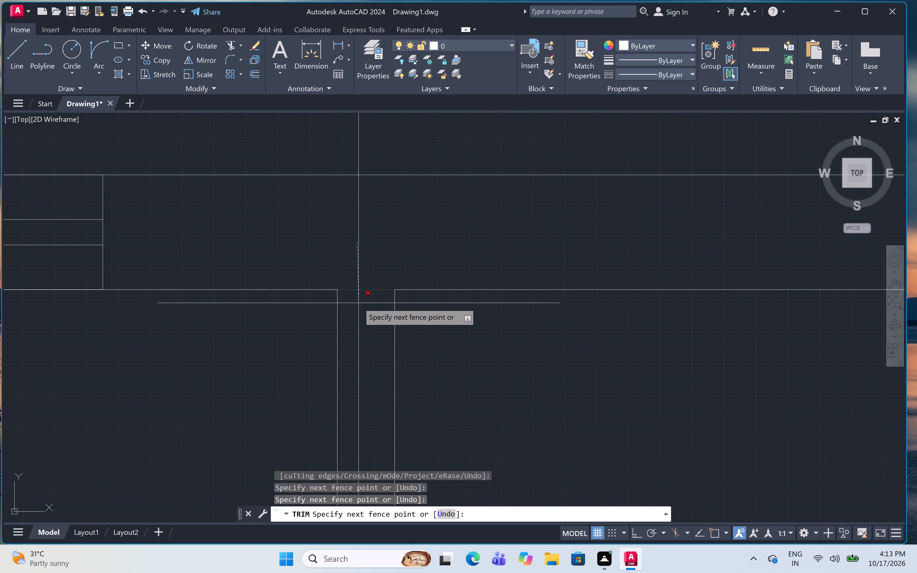
pyautogui.click(358, 303)
# Trim the overlapping inner wall lines at the plan's upper-right outer corner to leave a clean corner.
pyautogui.scroll(-5, 351, 252)
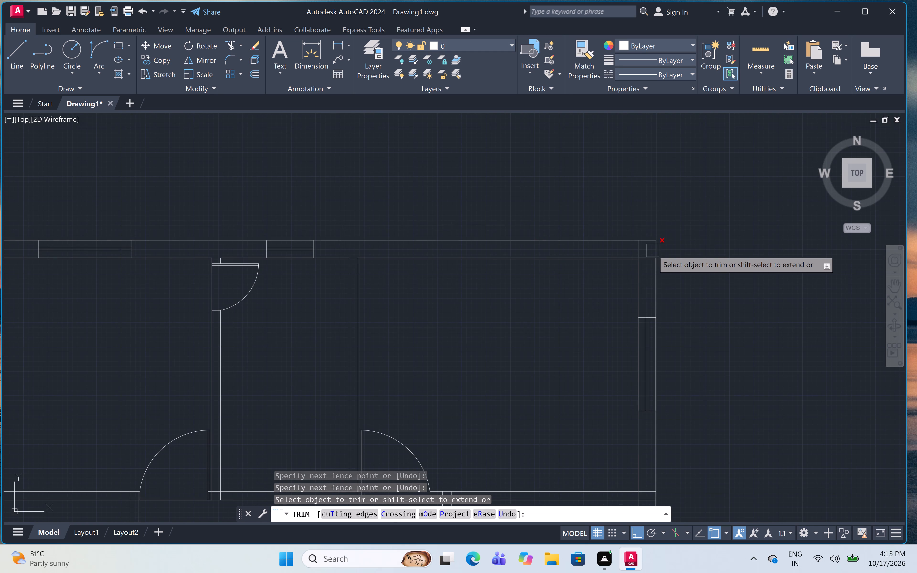
pyautogui.scroll(4, 653, 250)
pyautogui.click(488, 233)
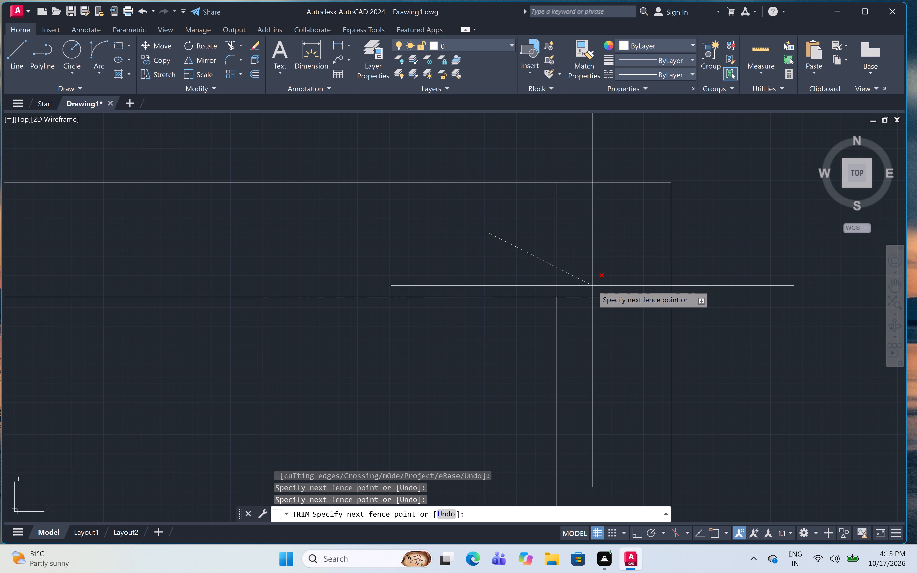
pyautogui.click(592, 286)
pyautogui.click(593, 268)
pyautogui.click(595, 330)
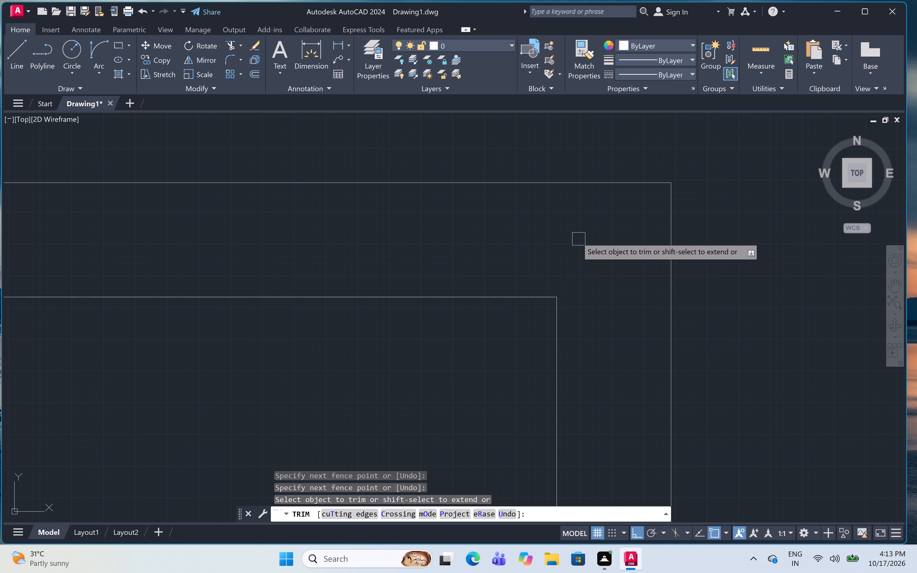
# Trim the overlapping lines where the horizontal partition below the upper-left room meets the left outer wall to open the junction.
pyautogui.scroll(-5, 576, 236)
pyautogui.scroll(-2, 639, 225)
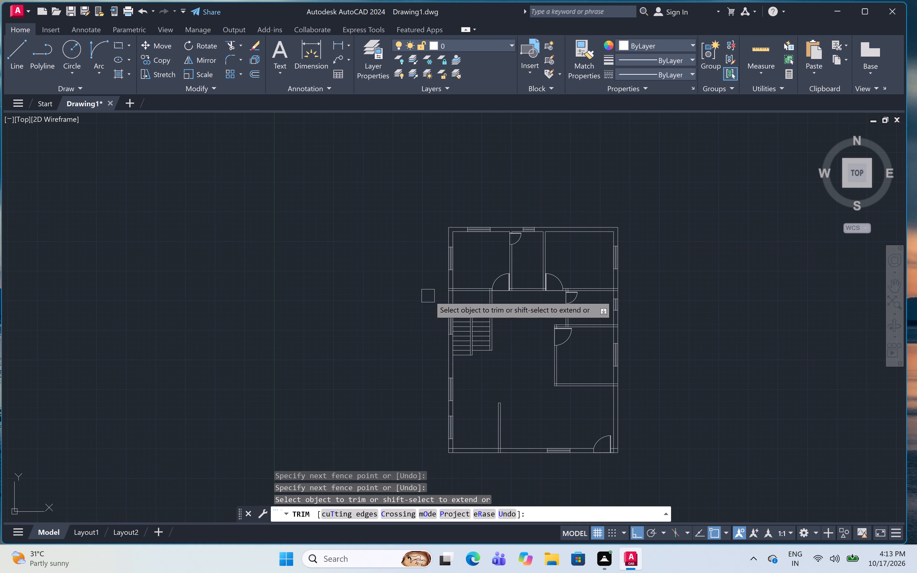
pyautogui.scroll(6, 455, 287)
pyautogui.scroll(1, 437, 311)
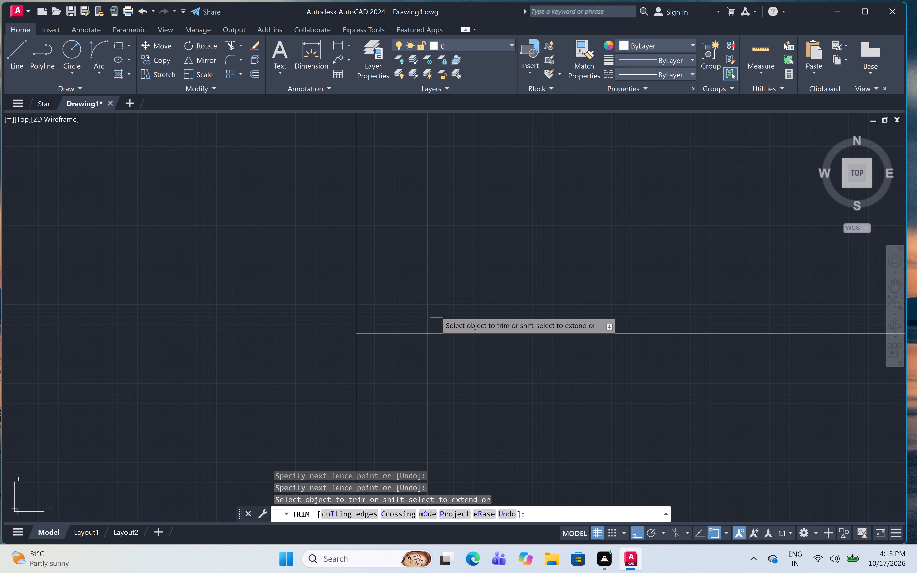
pyautogui.click(386, 268)
pyautogui.click(389, 348)
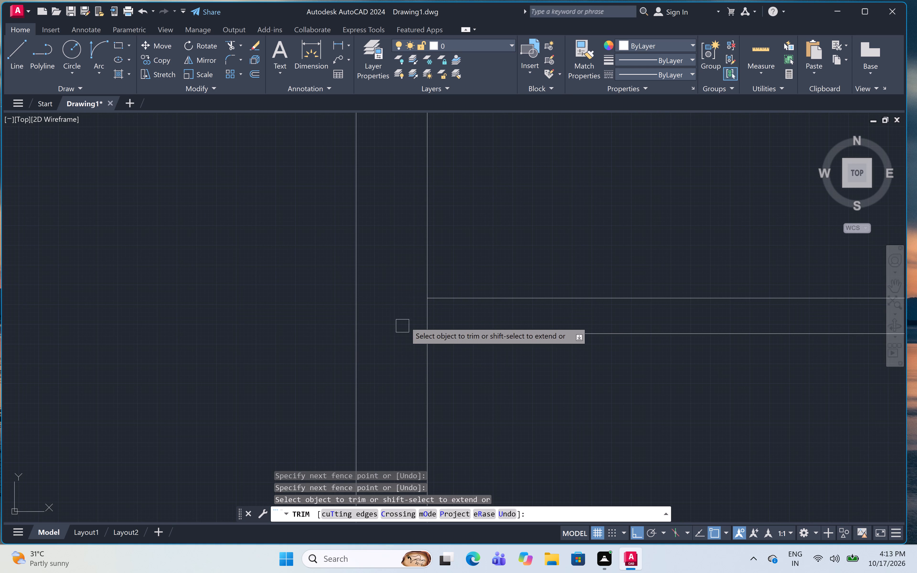
pyautogui.click(408, 318)
pyautogui.click(466, 311)
pyautogui.scroll(-5, 487, 212)
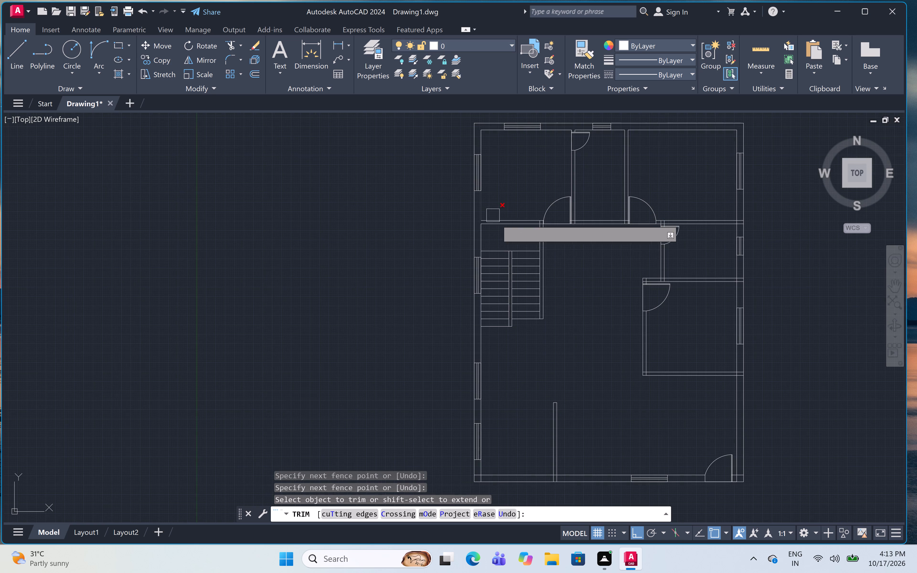
# Trim the overlapping lines where the partition beside the staircase meets the horizontal partition above it to open the junction.
pyautogui.moveTo(576, 254); pyautogui.dragTo(528, 322, button='middle')
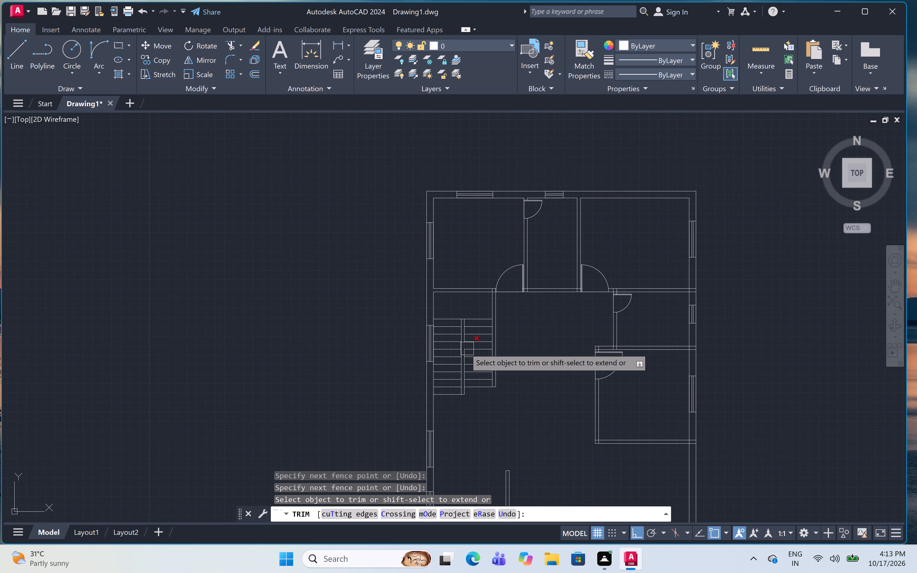
pyautogui.moveTo(503, 316); pyautogui.dragTo(455, 343, button='middle')
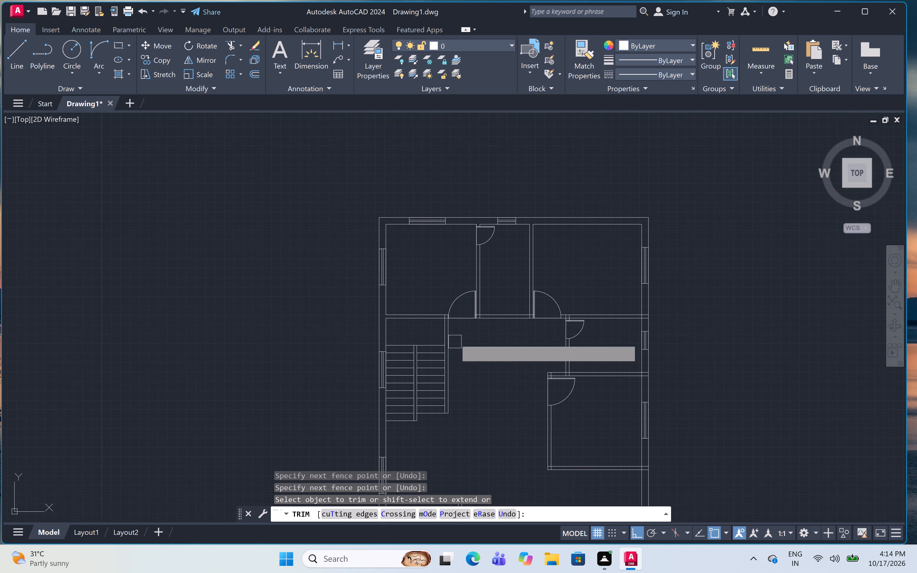
pyautogui.scroll(6, 449, 317)
pyautogui.scroll(4, 433, 303)
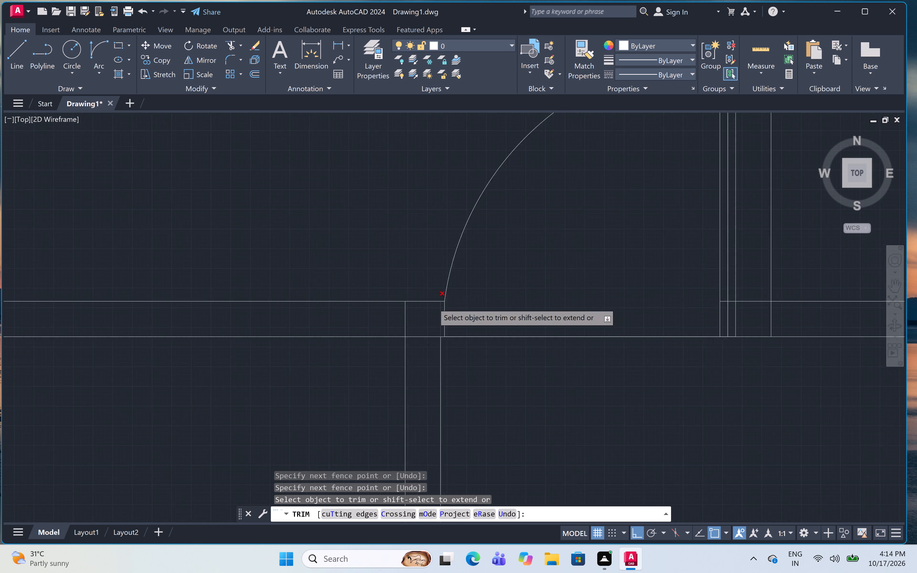
pyautogui.click(446, 346)
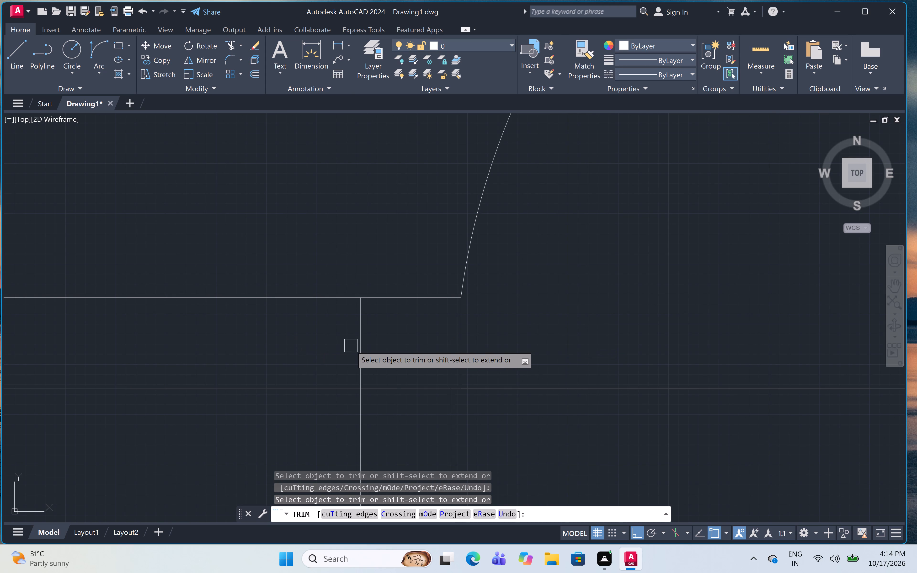
pyautogui.click(355, 345)
pyautogui.moveTo(384, 388); pyautogui.dragTo(379, 386)
pyautogui.scroll(-3, 272, 202)
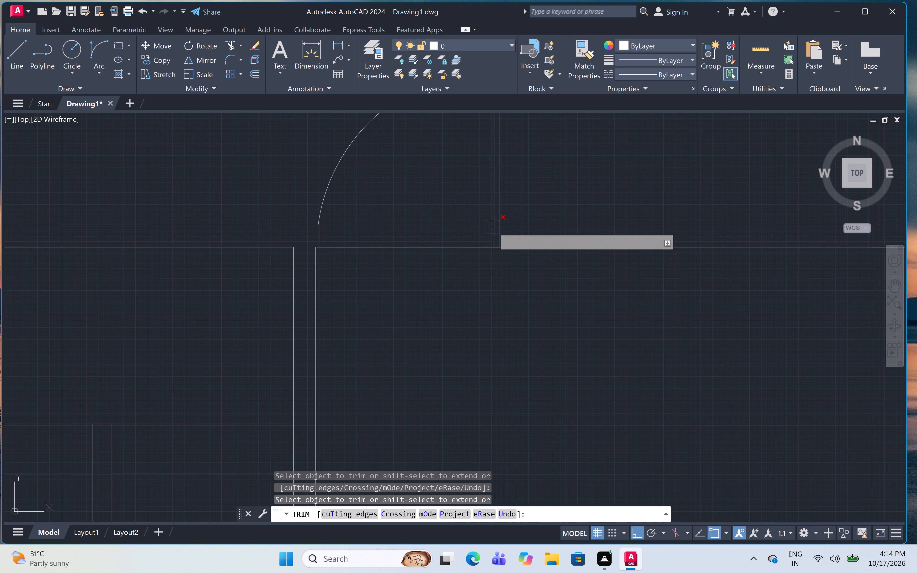
# Trim the partition line stubs inside the door leaves of the upper-left and upper-right rooms.
pyautogui.scroll(6, 493, 214)
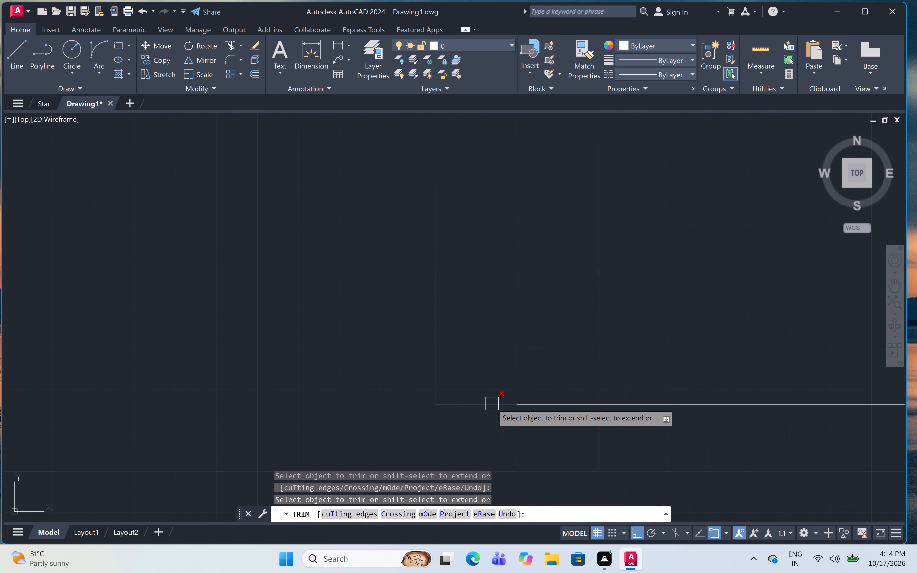
pyautogui.click(492, 404)
pyautogui.scroll(-9, 472, 328)
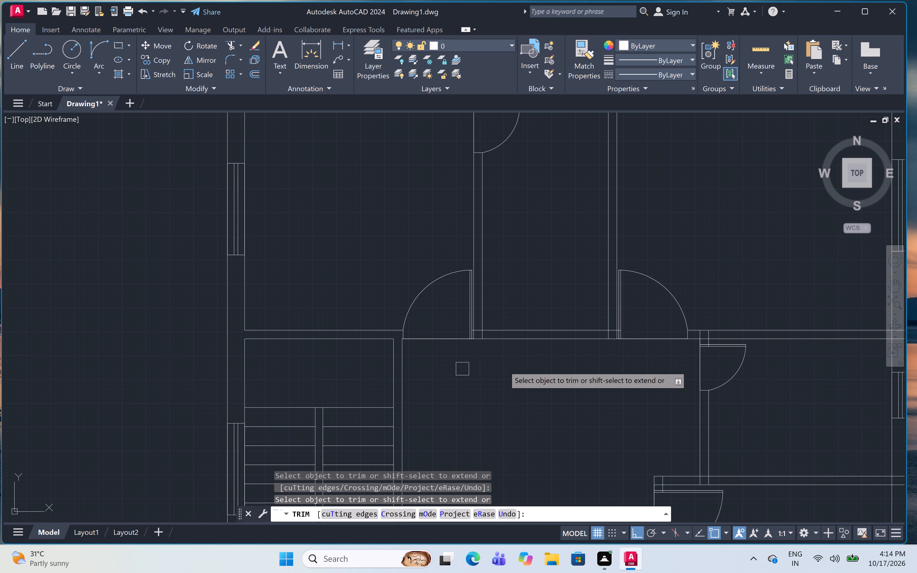
pyautogui.moveTo(551, 353); pyautogui.dragTo(402, 431, button='middle')
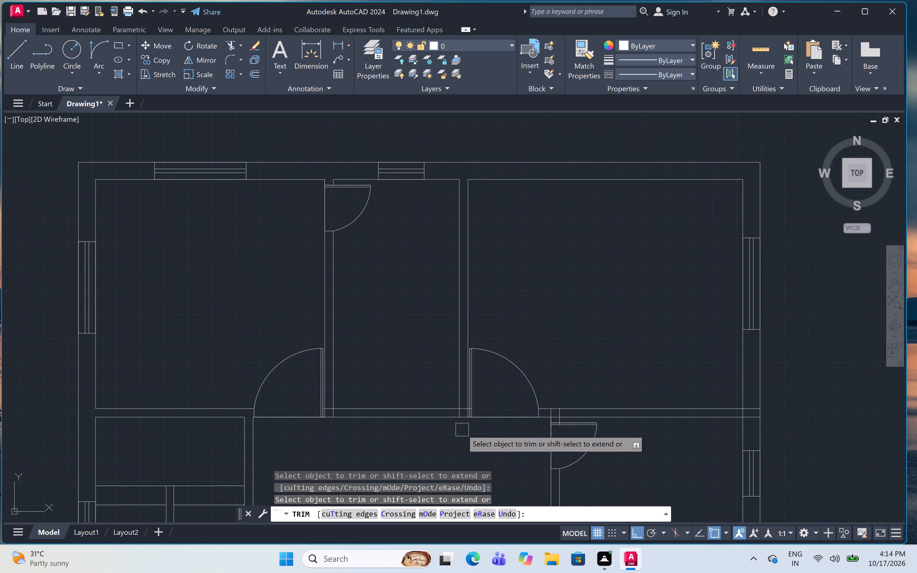
pyautogui.scroll(6, 468, 407)
pyautogui.scroll(1, 492, 430)
pyautogui.click(492, 430)
pyautogui.scroll(-6, 554, 289)
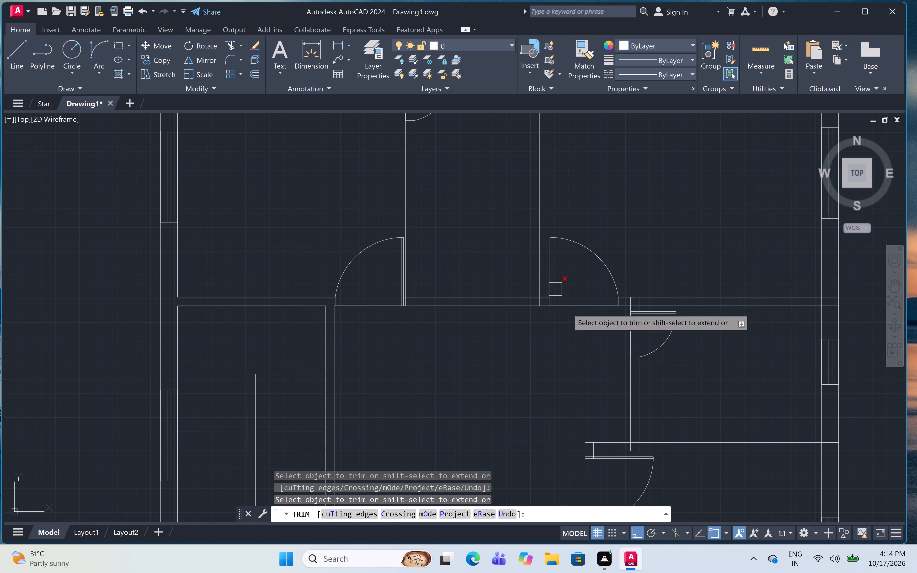
# Trim the partition line stub inside the door leaf of the small room below the upper-right room.
pyautogui.moveTo(576, 337); pyautogui.dragTo(504, 352, button='middle')
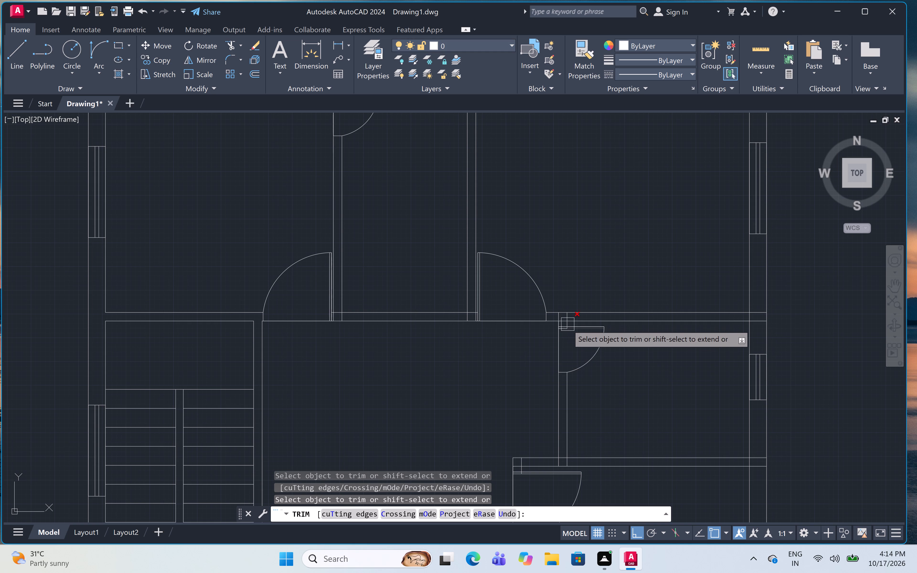
pyautogui.scroll(7, 568, 325)
pyautogui.click(553, 375)
pyautogui.scroll(-3, 491, 286)
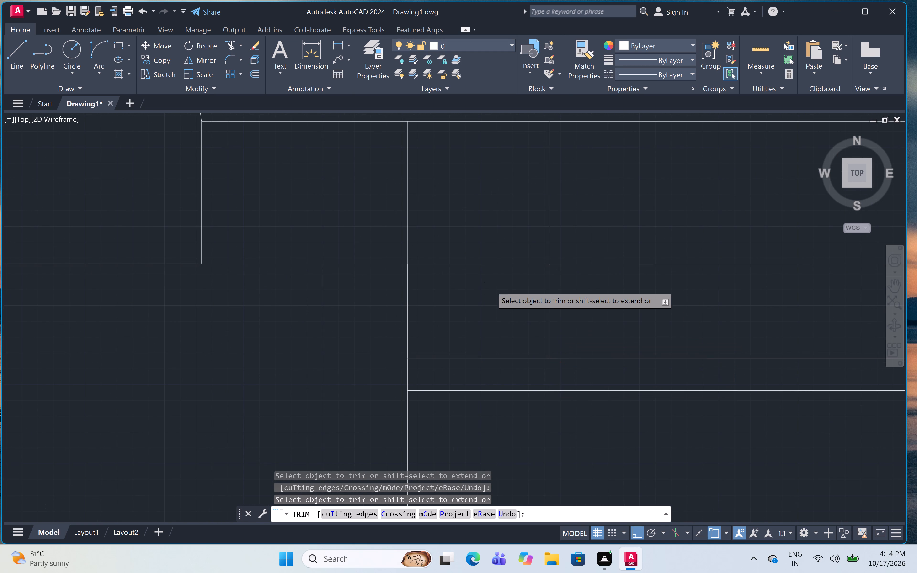
pyautogui.scroll(-5, 491, 286)
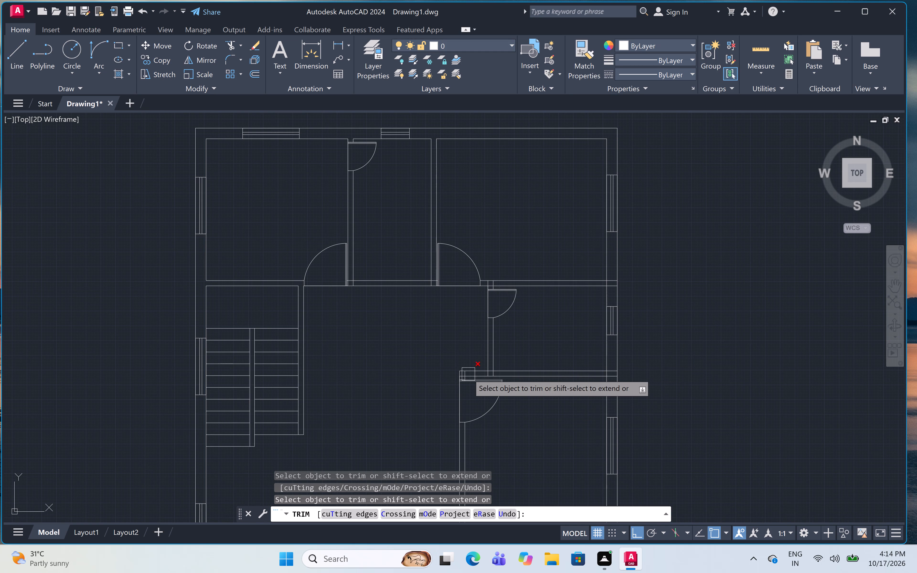
# Trim the partition line stub inside the door leaf of the lower room along the right outer wall.
pyautogui.scroll(6, 465, 374)
pyautogui.scroll(-3, 464, 373)
pyautogui.scroll(2, 469, 441)
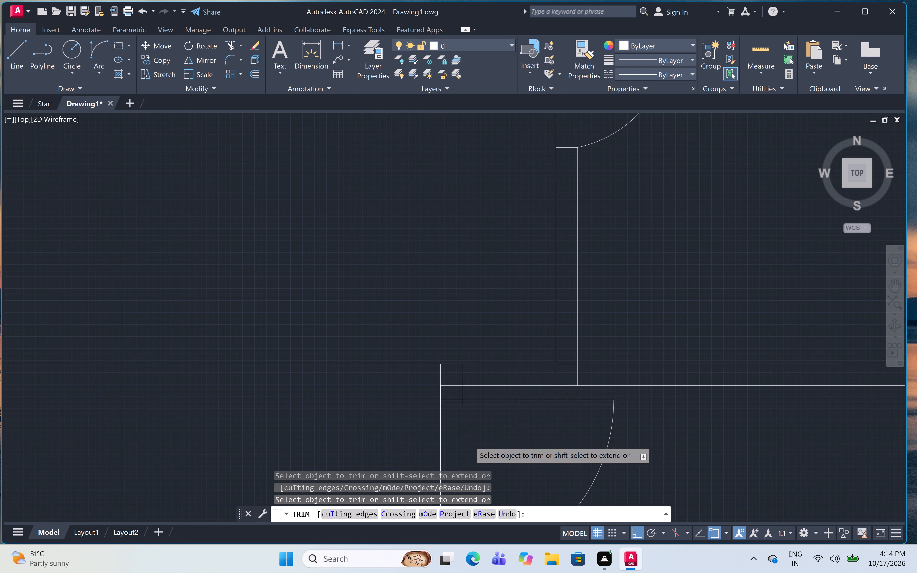
pyautogui.scroll(1, 469, 441)
pyautogui.scroll(2, 443, 282)
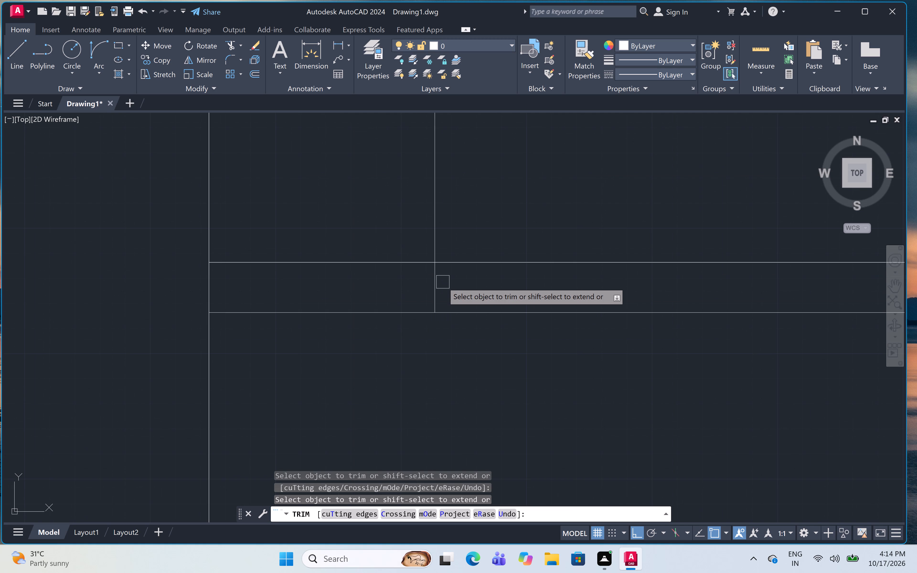
pyautogui.click(433, 289)
pyautogui.scroll(-11, 432, 291)
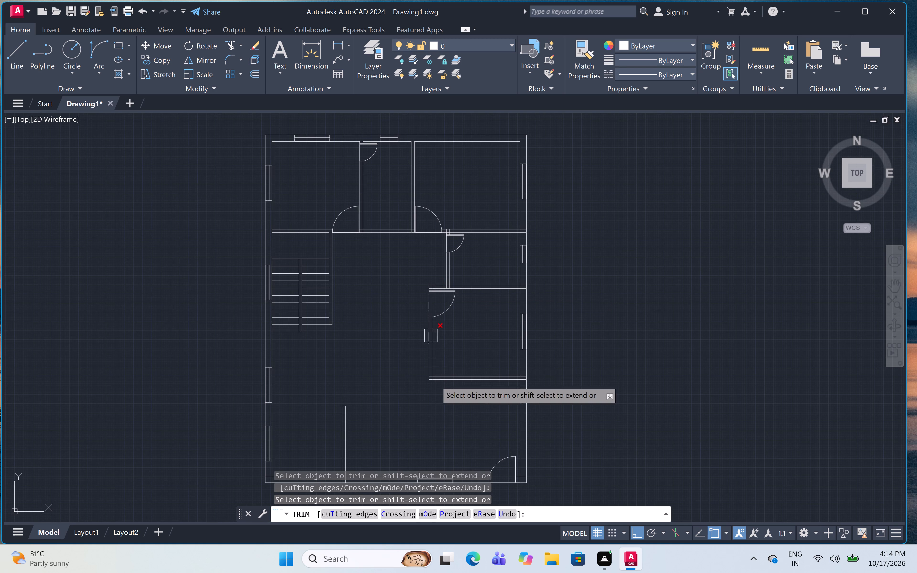
# Trim the wall line stub inside the entrance door leaf at the plan's bottom-right corner.
pyautogui.moveTo(478, 403); pyautogui.dragTo(463, 353, button='middle')
pyautogui.scroll(5, 502, 427)
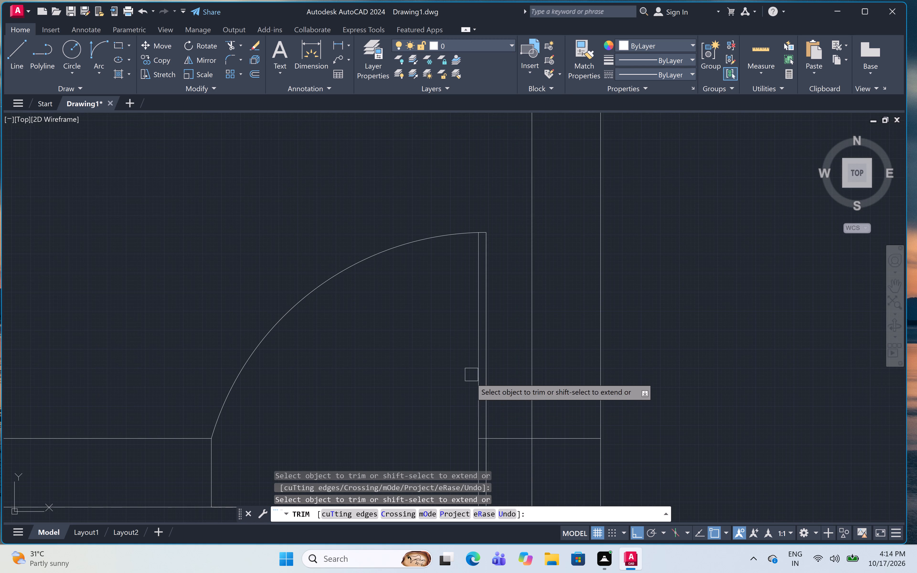
pyautogui.scroll(3, 485, 449)
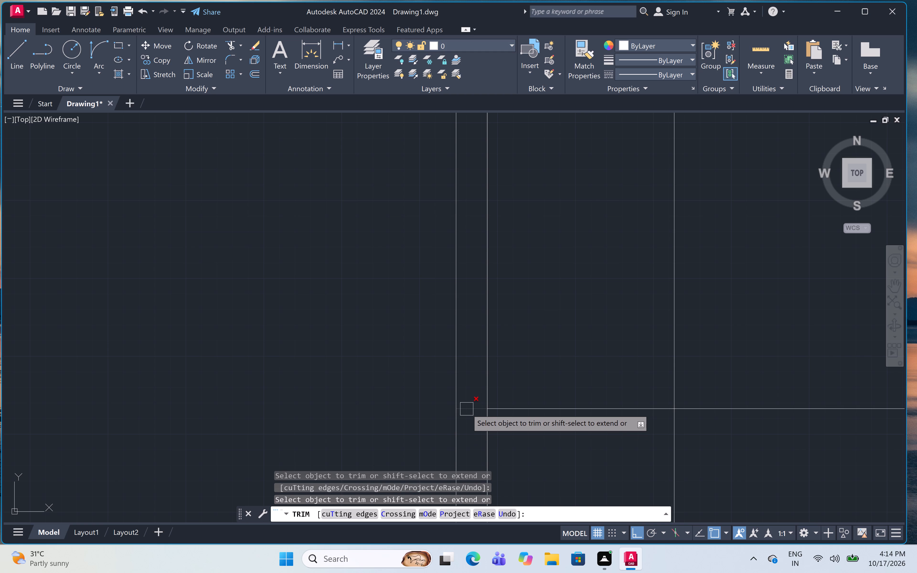
pyautogui.click(467, 409)
pyautogui.scroll(-6, 362, 408)
pyautogui.scroll(-2, 496, 293)
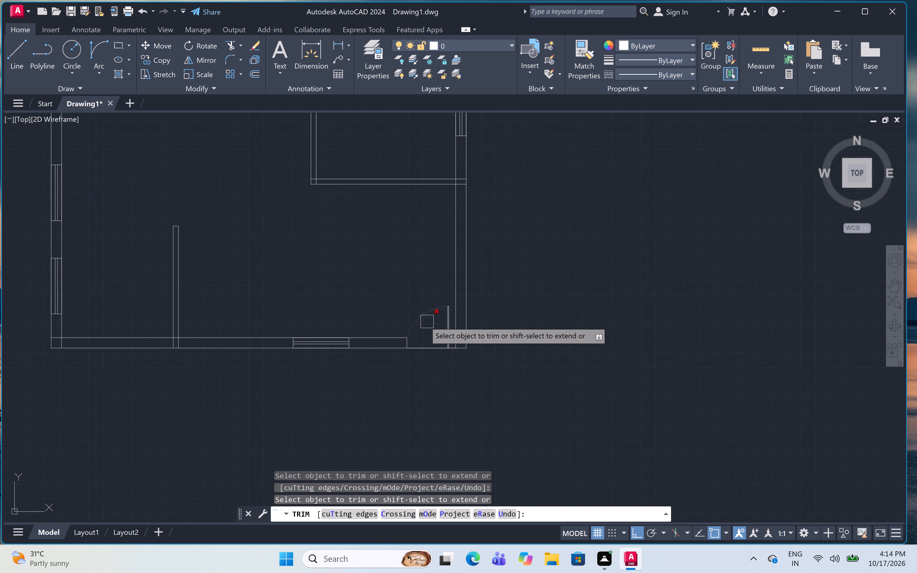
pyautogui.scroll(-2, 376, 258)
pyautogui.moveTo(376, 261); pyautogui.dragTo(511, 390, button='middle')
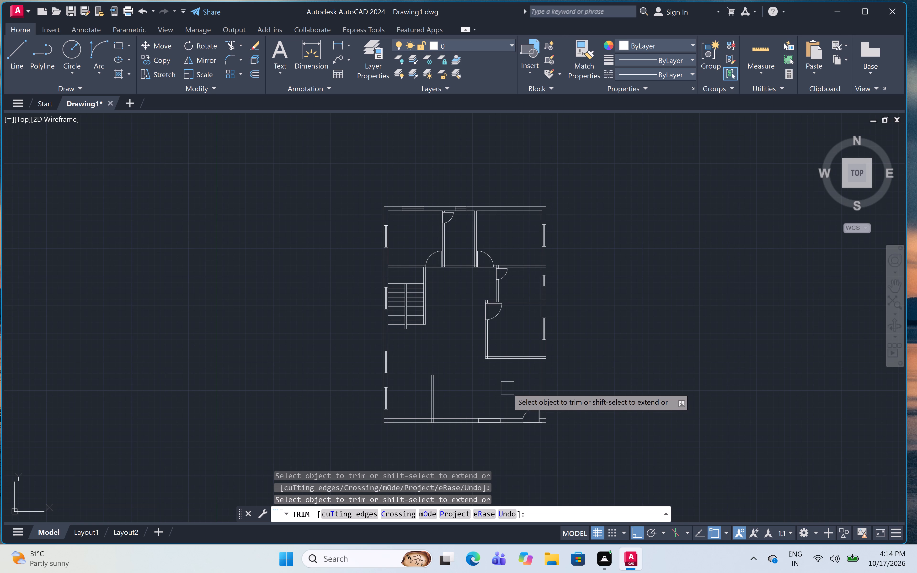
pyautogui.press('Escape')
# Trim the overlapping lines where the upper middle room's left partition meets the horizontal partition below it to open the junction.
pyautogui.write('tr')
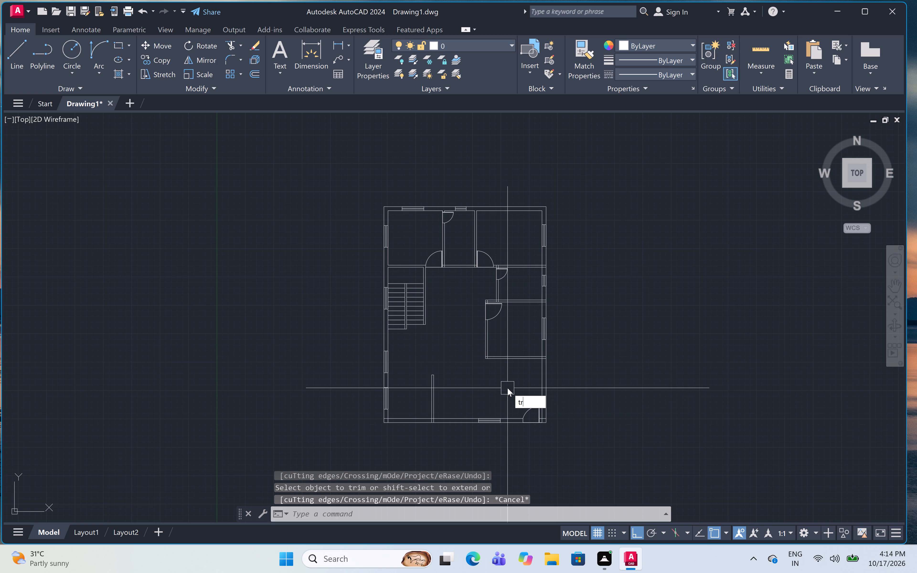
pyautogui.press('space')
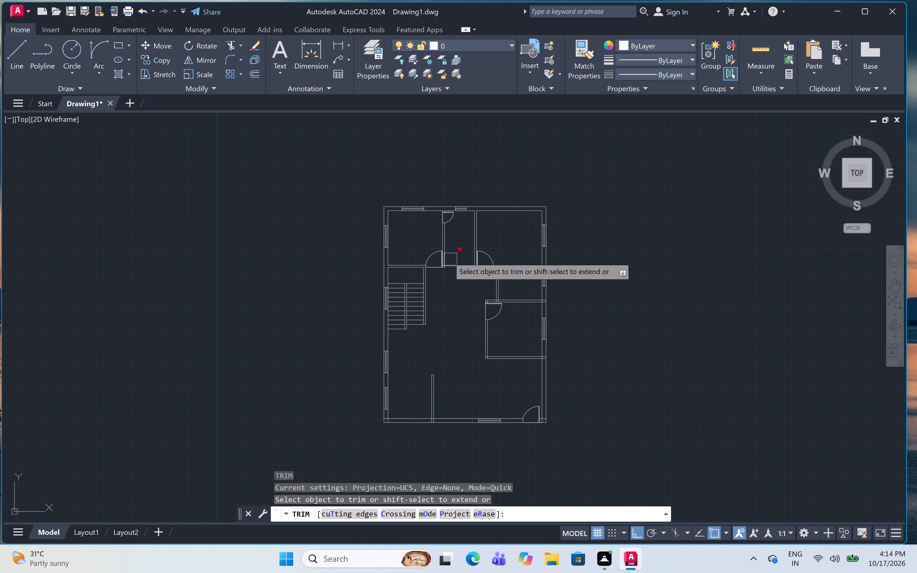
pyautogui.scroll(5, 447, 263)
pyautogui.scroll(5, 436, 289)
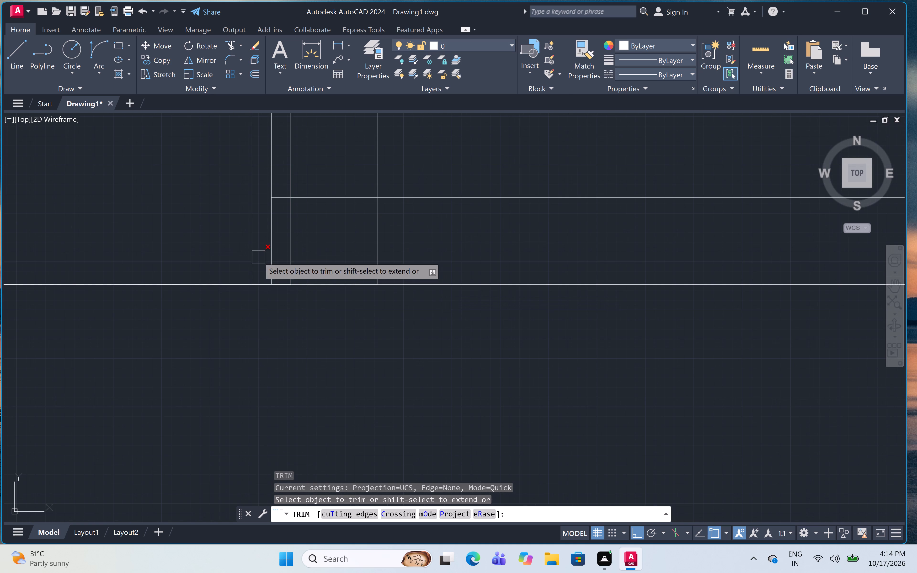
pyautogui.click(281, 242)
pyautogui.click(536, 227)
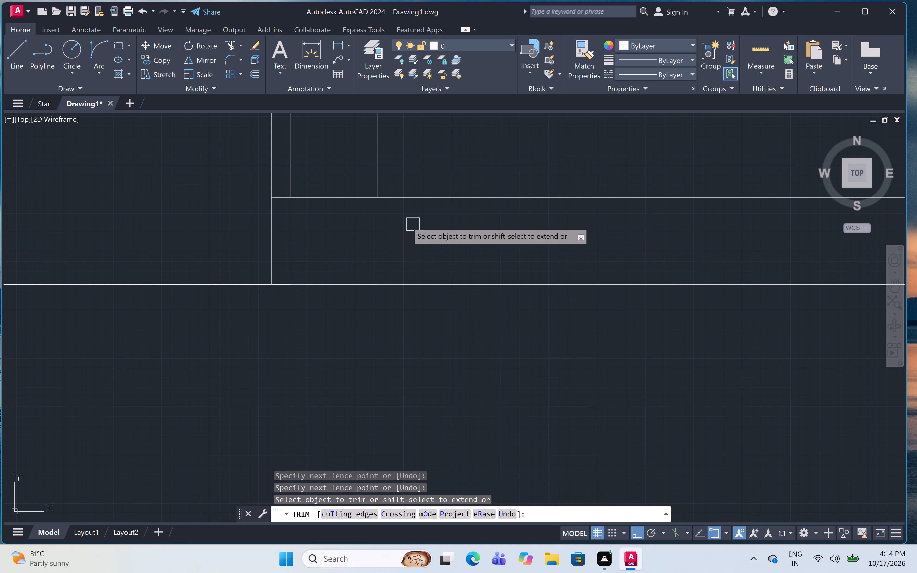
pyautogui.click(341, 176)
pyautogui.moveTo(341, 207); pyautogui.dragTo(341, 209)
pyautogui.scroll(-2, 342, 207)
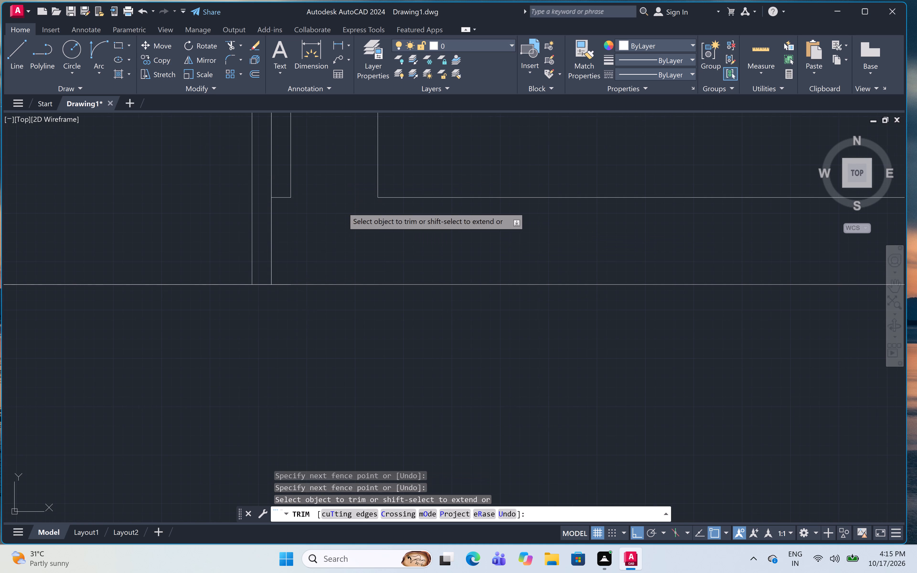
pyautogui.scroll(-2, 342, 207)
# Trim the overlapping lines where the upper middle room's right partition meets the horizontal partition below it to open the junction.
pyautogui.moveTo(424, 296); pyautogui.dragTo(286, 429, button='middle')
pyautogui.scroll(-2, 524, 377)
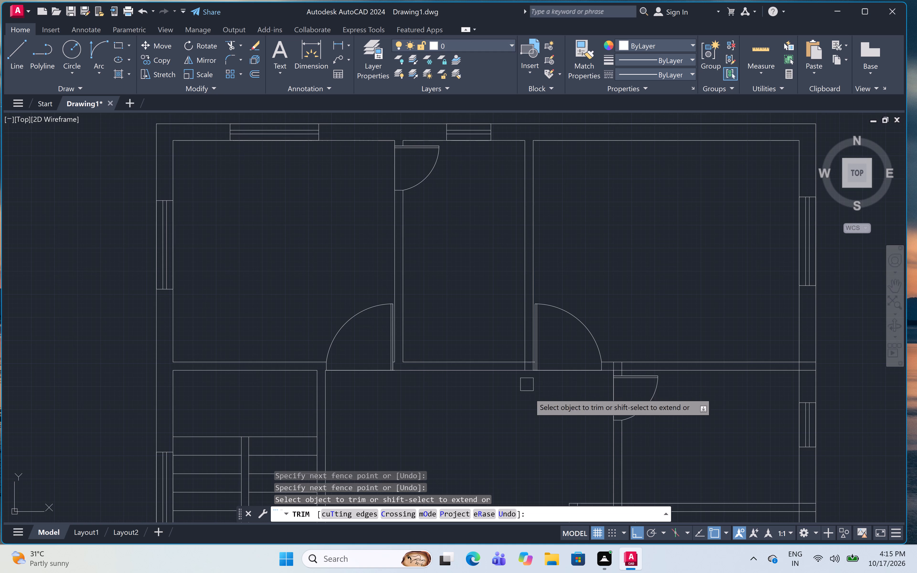
pyautogui.scroll(3, 578, 359)
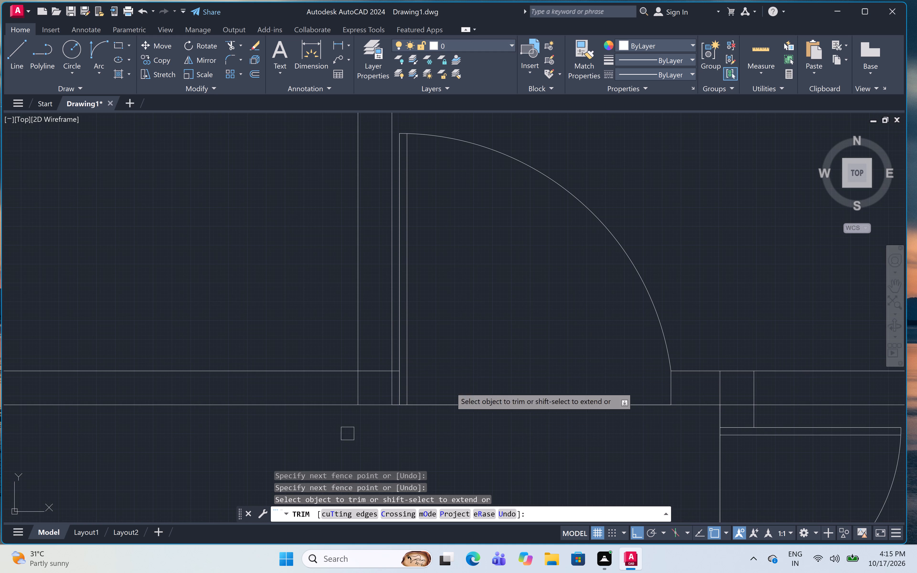
pyautogui.scroll(2, 466, 376)
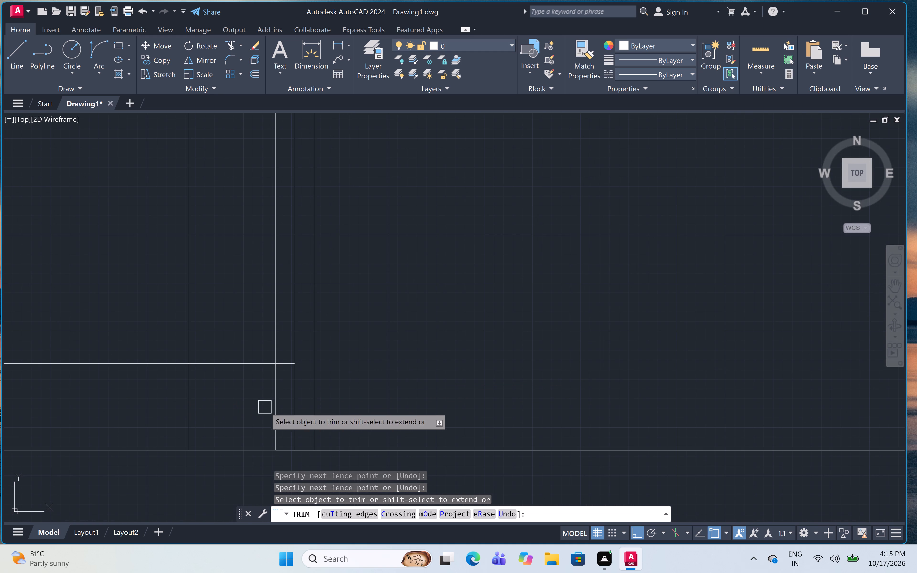
pyautogui.click(276, 415)
pyautogui.click(255, 366)
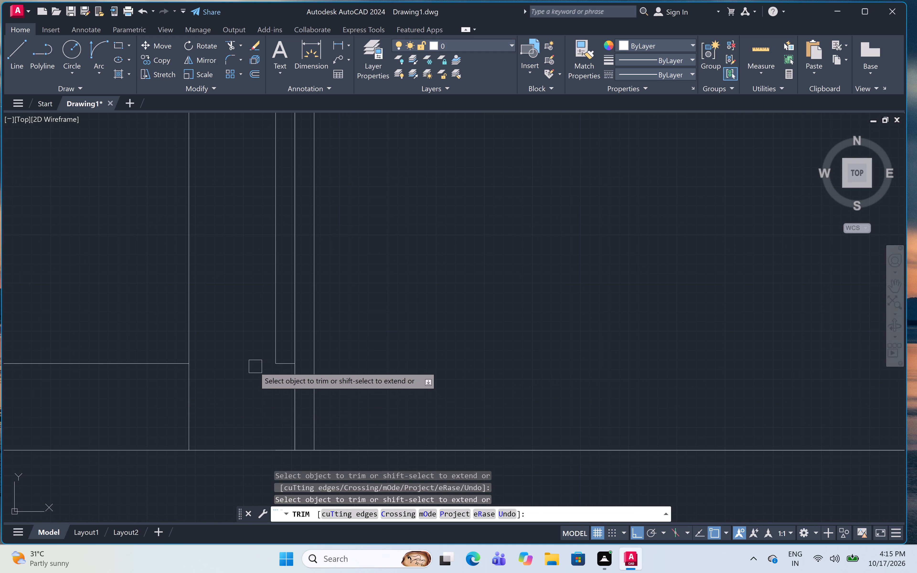
pyautogui.click(182, 424)
pyautogui.scroll(-6, 239, 385)
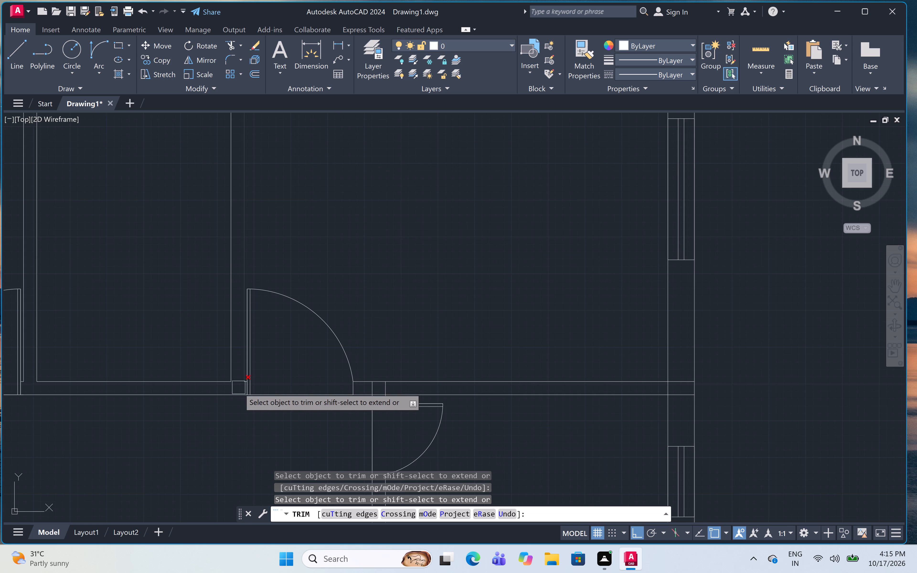
# Trim the overlapping lines where the small right-hand room's left partition meets the horizontal partition above it to open the junction.
pyautogui.scroll(2, 387, 389)
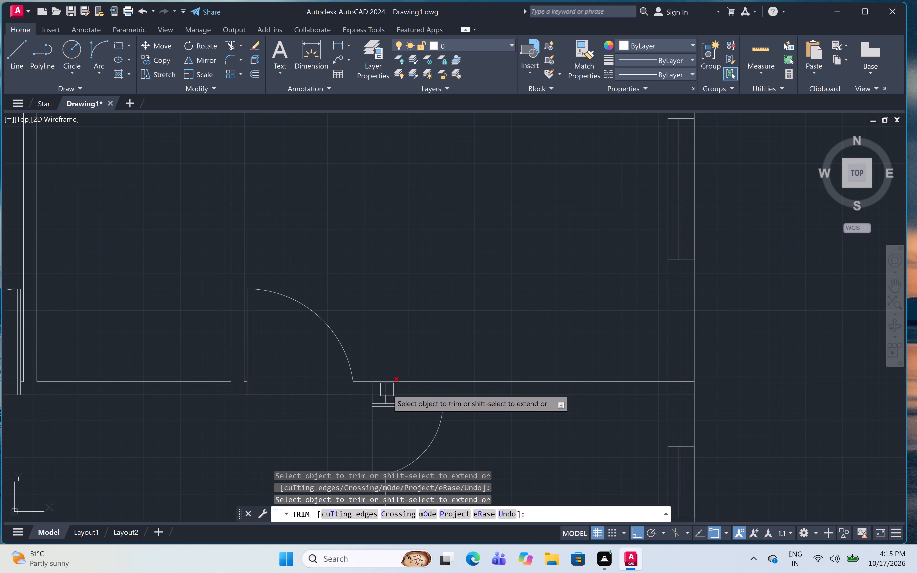
pyautogui.scroll(3, 387, 389)
pyautogui.click(404, 384)
pyautogui.click(279, 391)
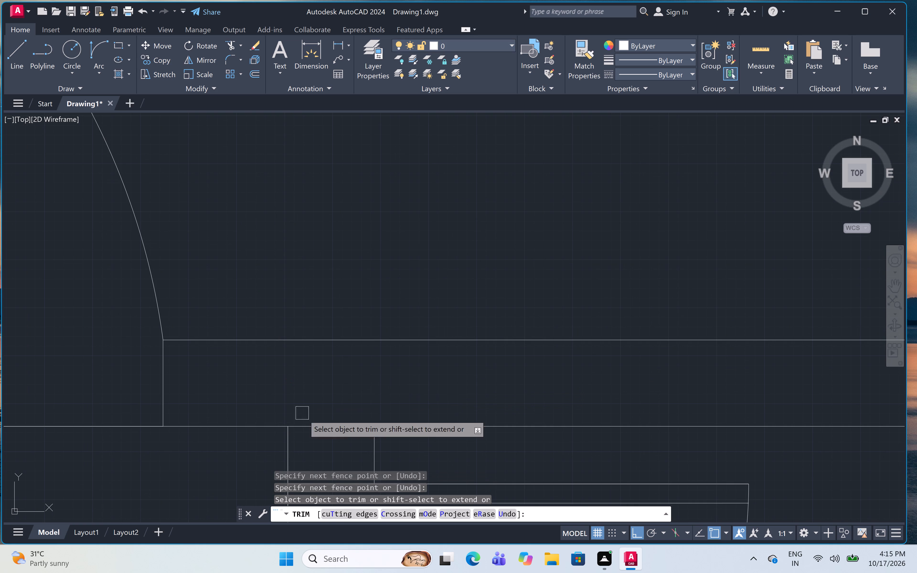
pyautogui.click(308, 427)
# Trim the overlapping lines where the horizontal partition above the small right-hand room meets the right outer wall to open the junction.
pyautogui.scroll(-6, 304, 220)
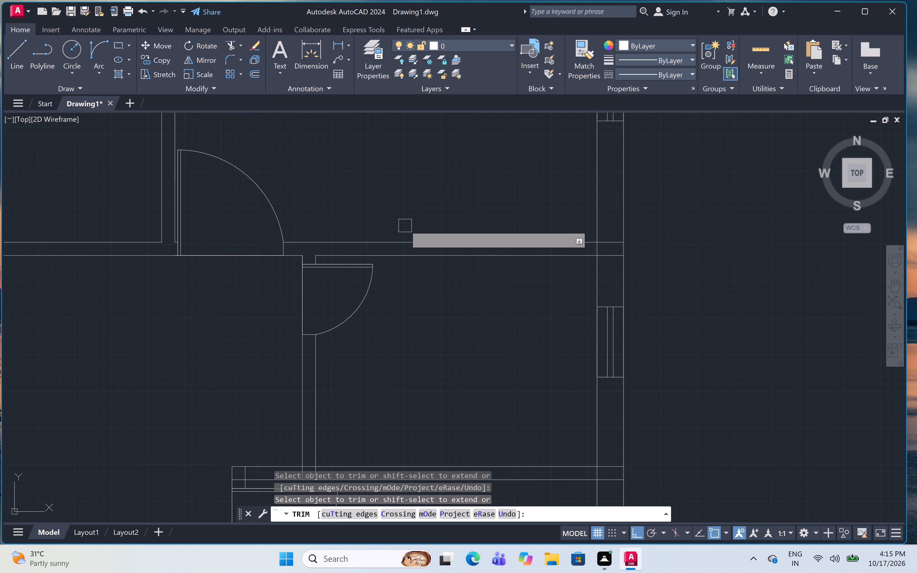
pyautogui.scroll(-2, 585, 258)
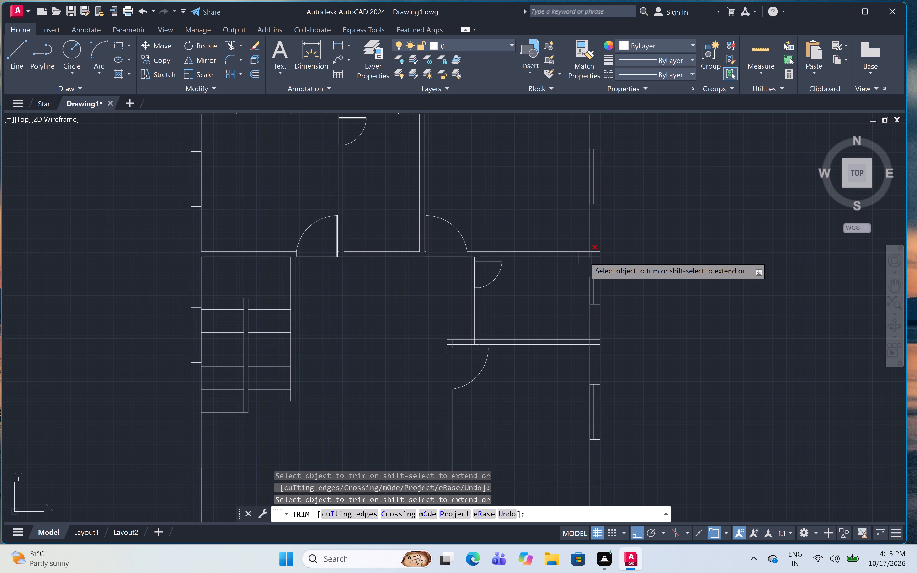
pyautogui.moveTo(567, 237); pyautogui.dragTo(523, 310, button='middle')
pyautogui.scroll(5, 551, 328)
pyautogui.click(540, 288)
pyautogui.click(544, 362)
pyautogui.scroll(2, 538, 338)
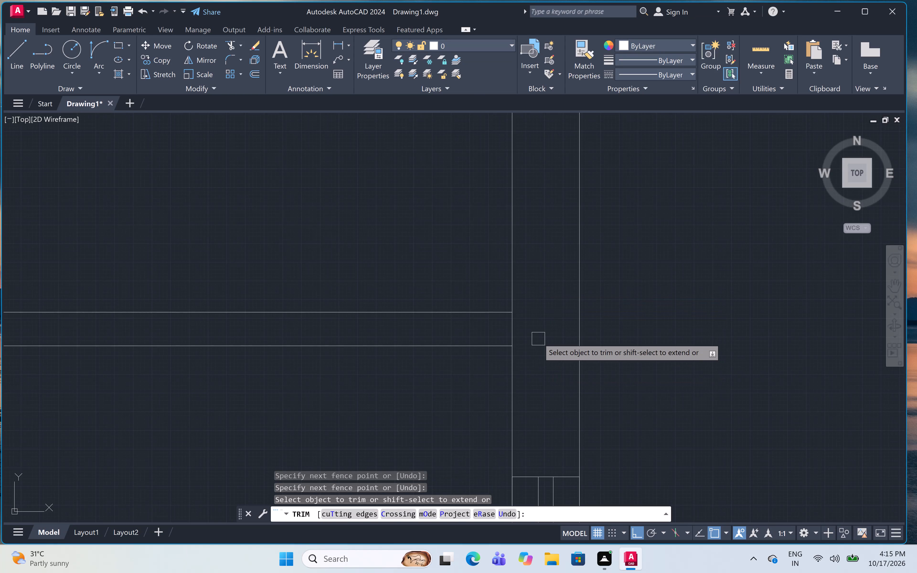
pyautogui.click(524, 316)
pyautogui.click(378, 334)
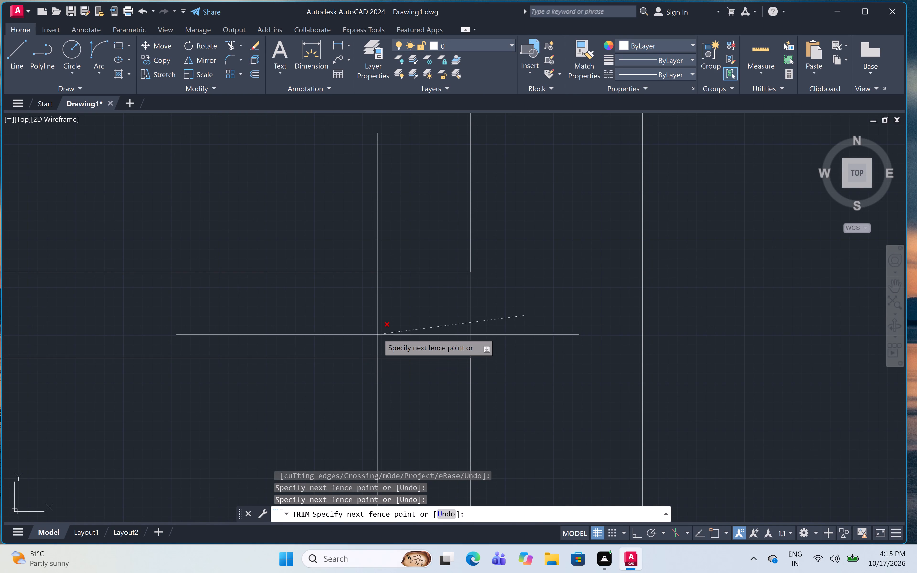
# Trim the overlapping lines where the horizontal partition below the small right-hand room meets the right outer wall to open the junction.
pyautogui.scroll(-5, 629, 286)
pyautogui.scroll(-1, 675, 286)
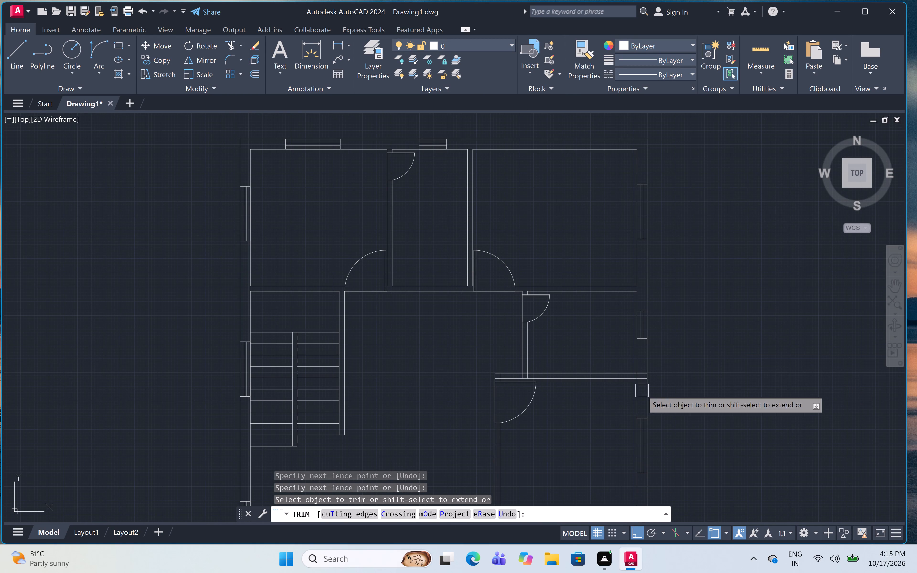
pyautogui.scroll(6, 630, 371)
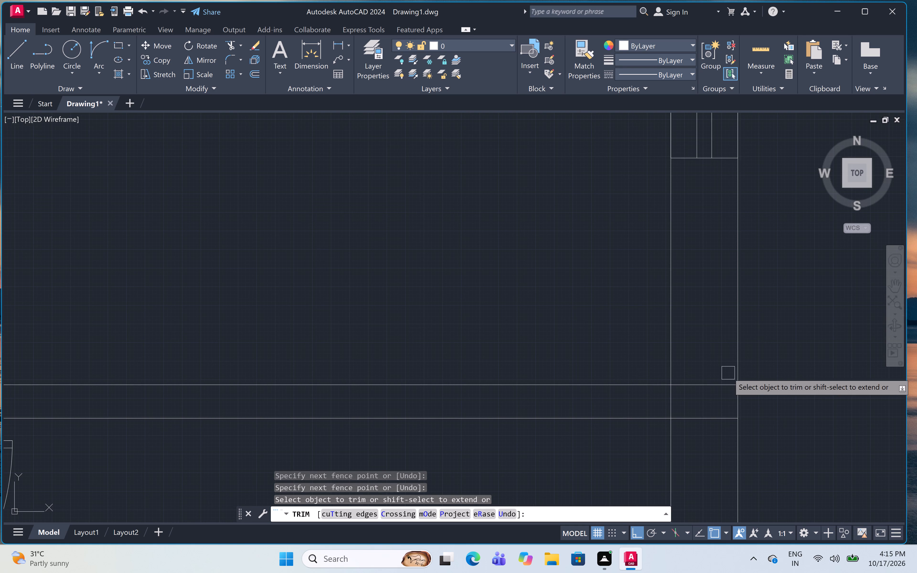
pyautogui.click(712, 353)
pyautogui.moveTo(709, 450); pyautogui.dragTo(702, 435)
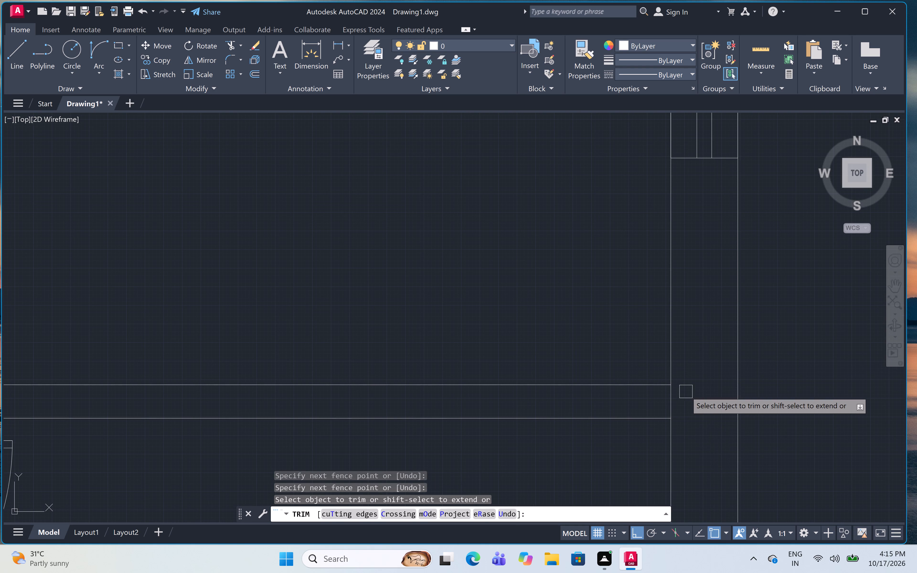
pyautogui.click(686, 390)
pyautogui.click(658, 399)
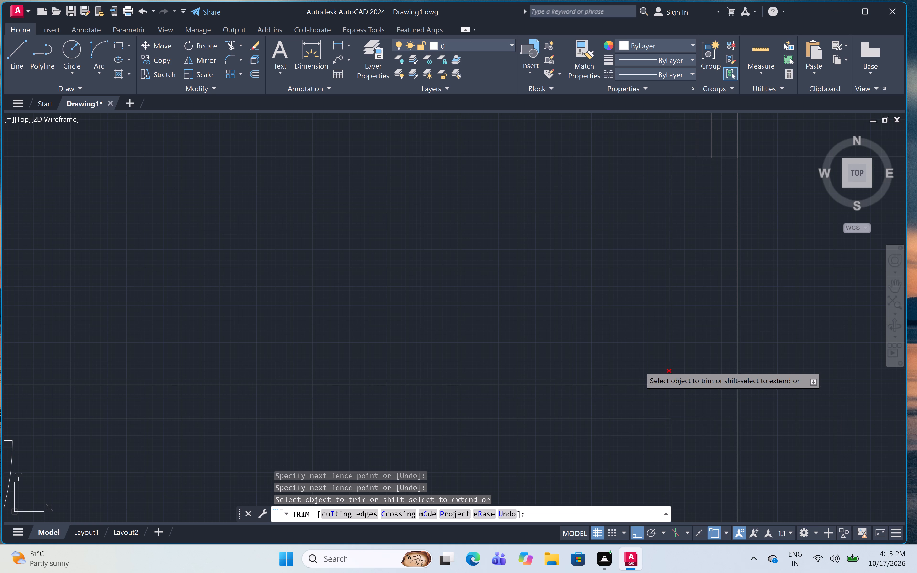
# Trim the overlapping lines where the small right-hand room's left partition meets the horizontal partition below it to open the junction.
pyautogui.scroll(-5, 325, 301)
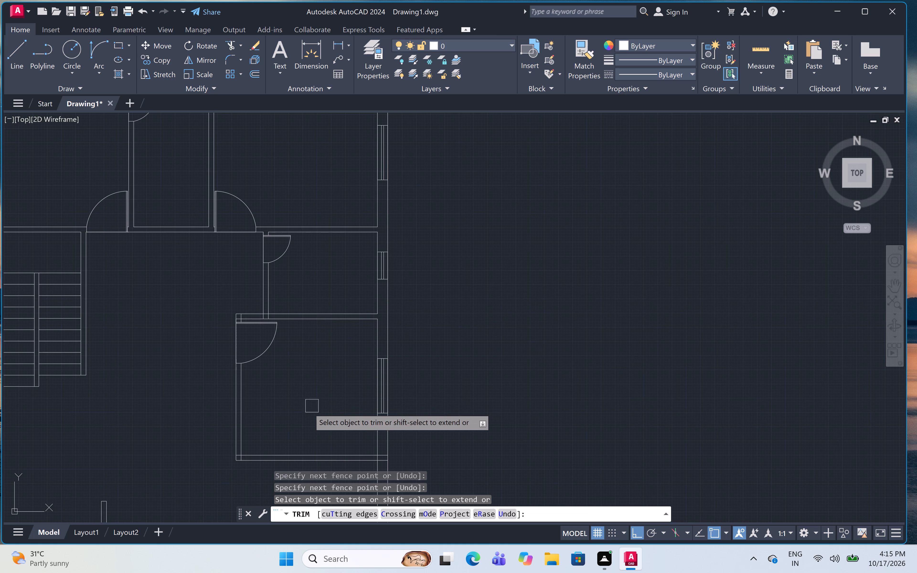
pyautogui.scroll(-2, 331, 361)
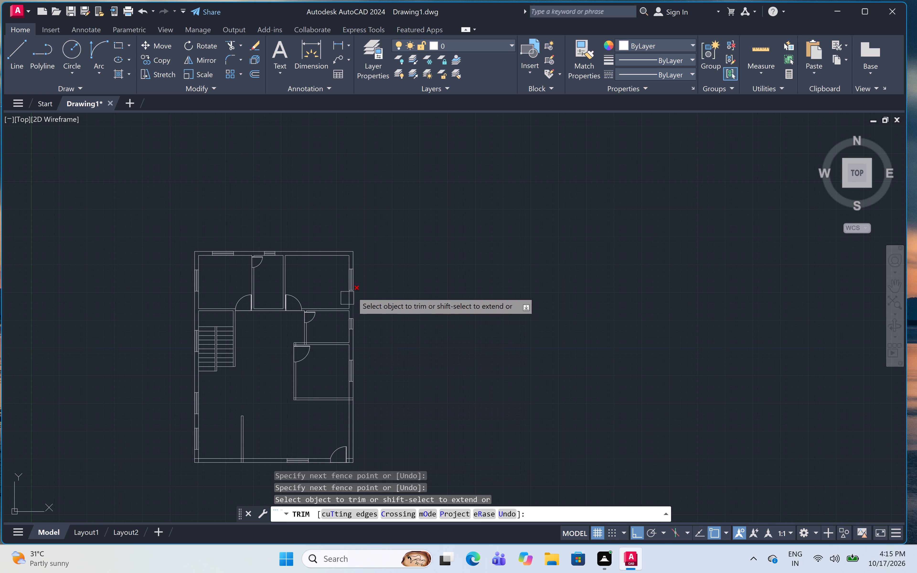
pyautogui.scroll(3, 339, 293)
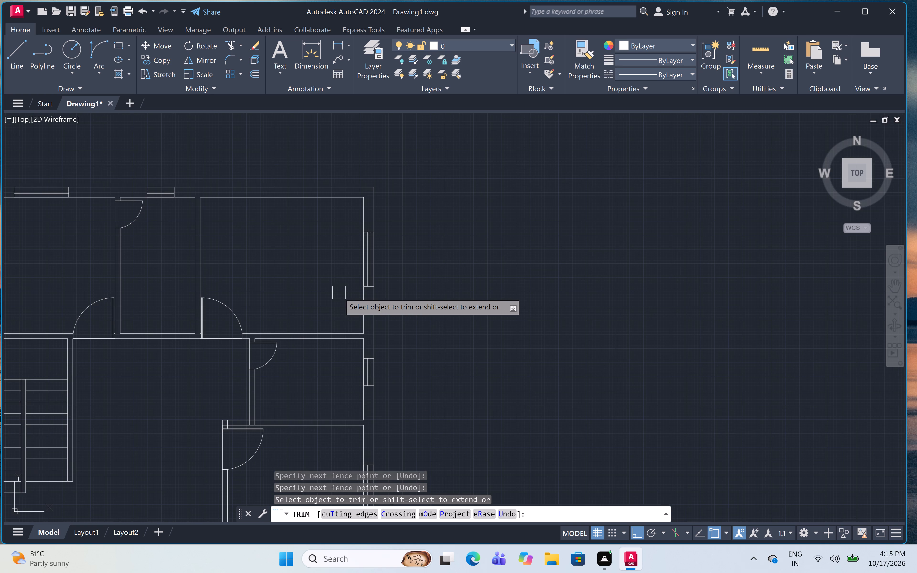
pyautogui.scroll(-1, 339, 293)
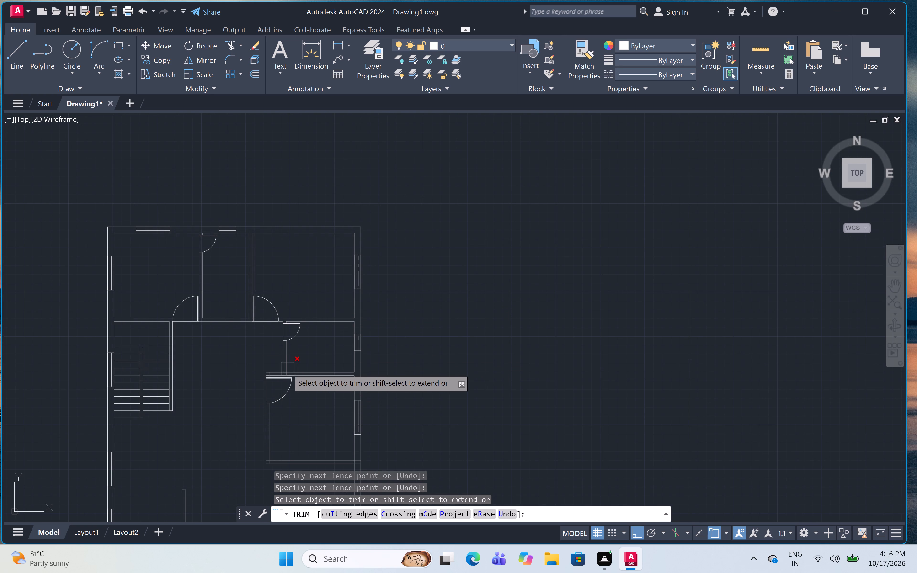
pyautogui.scroll(6, 288, 369)
pyautogui.click(277, 403)
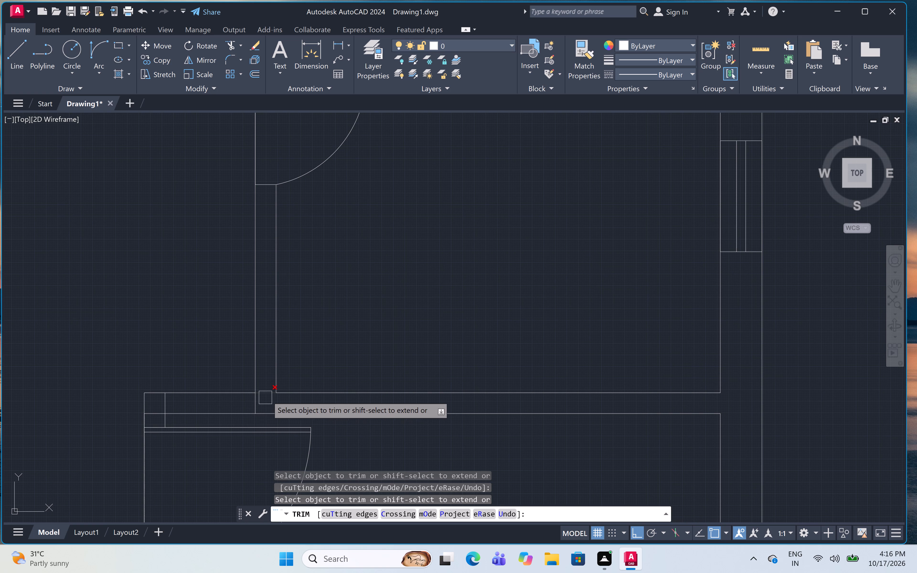
pyautogui.click(255, 403)
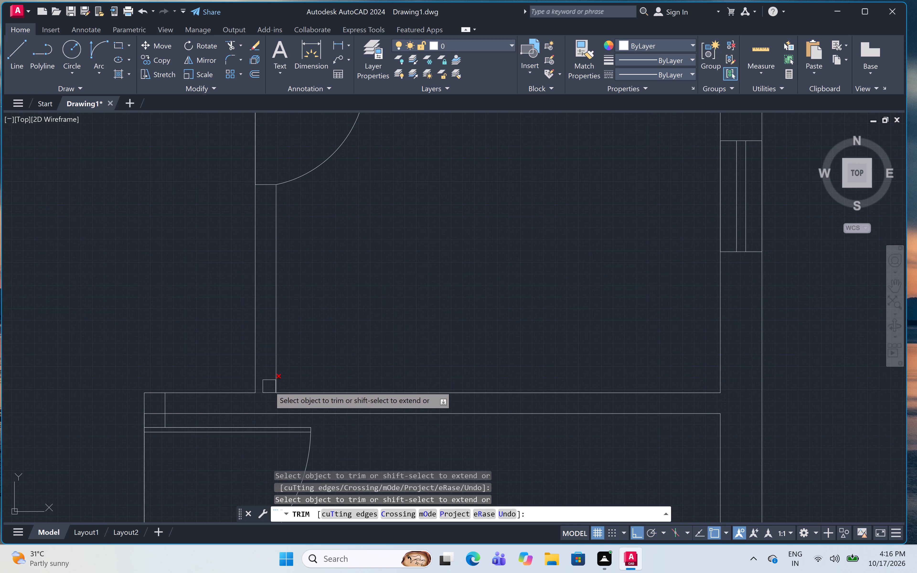
pyautogui.click(269, 386)
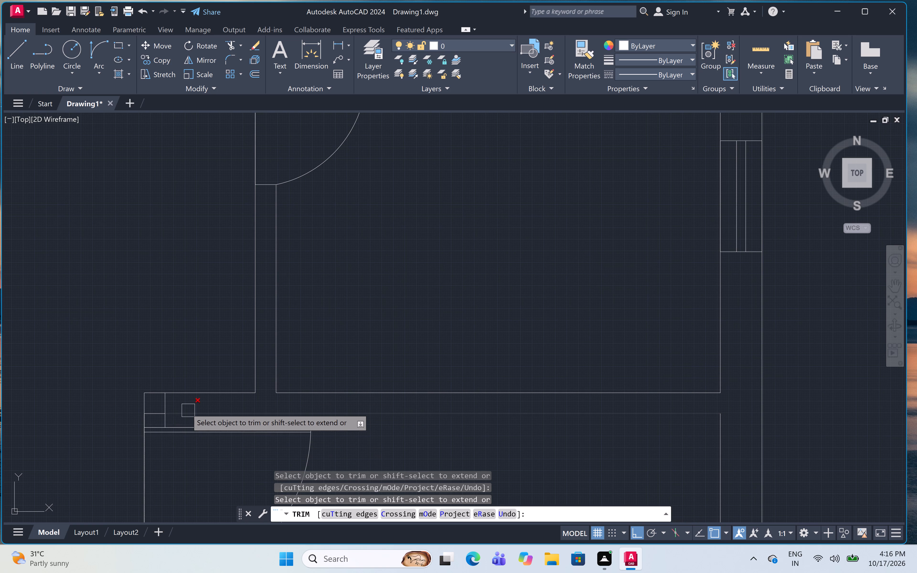
# Trim the crossing inner lines at the upper-left partition corner of the lower right-hand room to form a clean corner.
pyautogui.scroll(3, 138, 418)
pyautogui.click(206, 387)
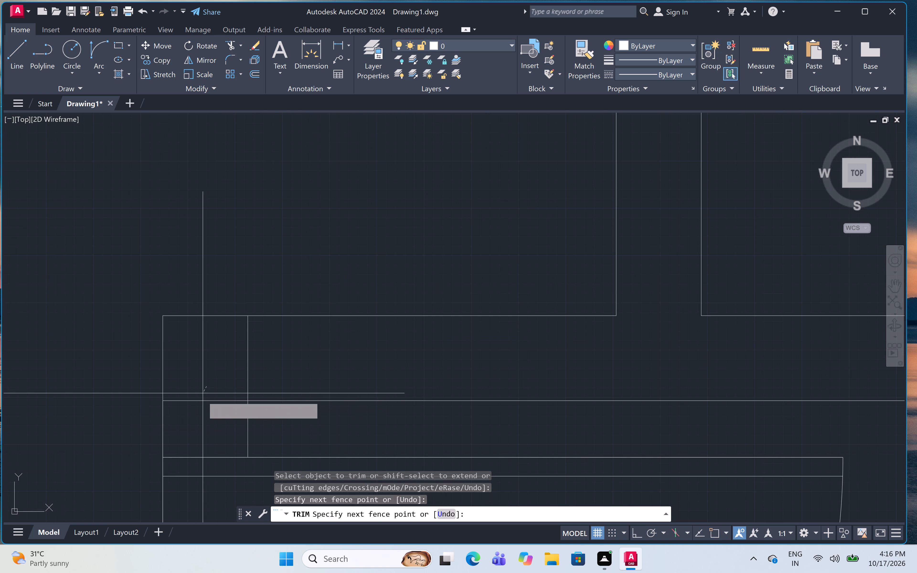
pyautogui.click(192, 424)
pyautogui.click(213, 372)
pyautogui.click(280, 351)
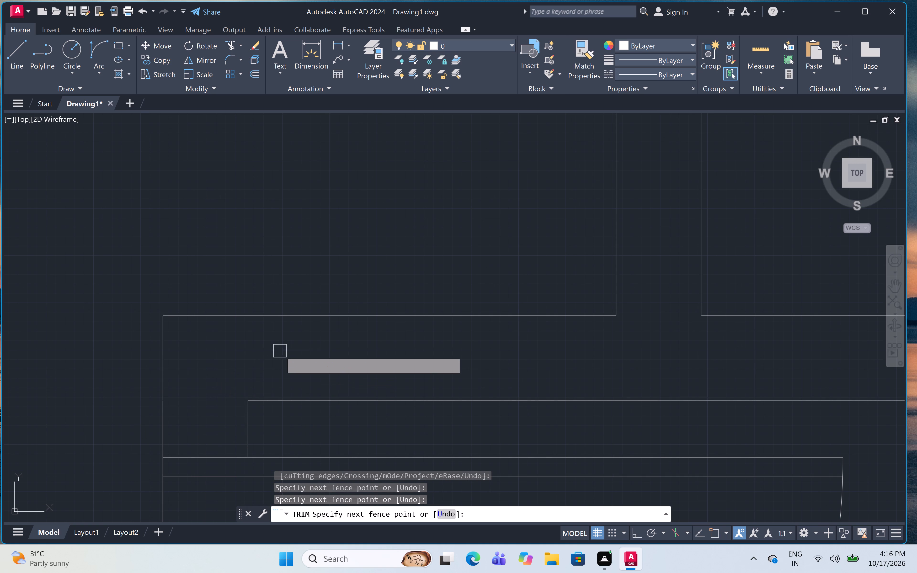
# Trim the overlapping lines where the lower right-hand room's bottom partition meets the right outer wall to open the junction.
pyautogui.scroll(-6, 234, 343)
pyautogui.scroll(-1, 229, 310)
pyautogui.scroll(-2, 283, 388)
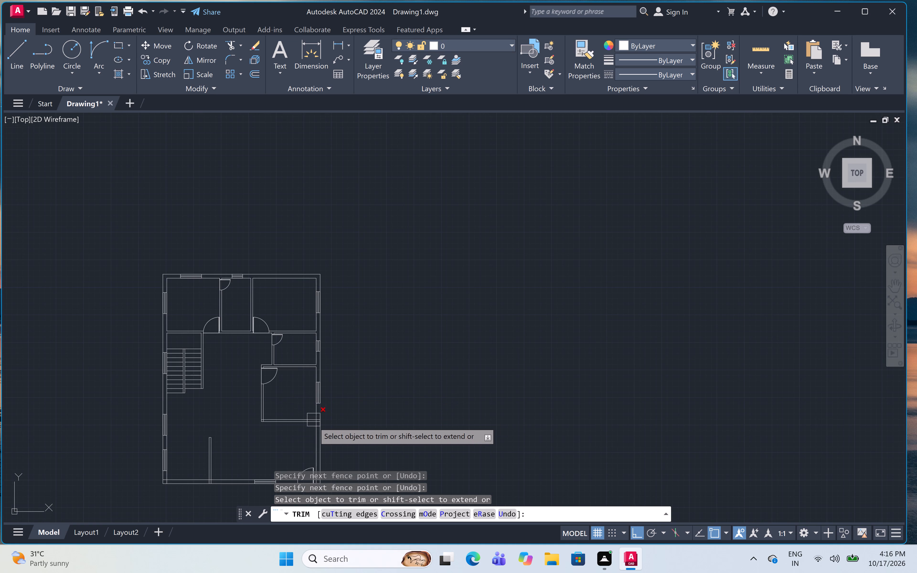
pyautogui.scroll(7, 319, 420)
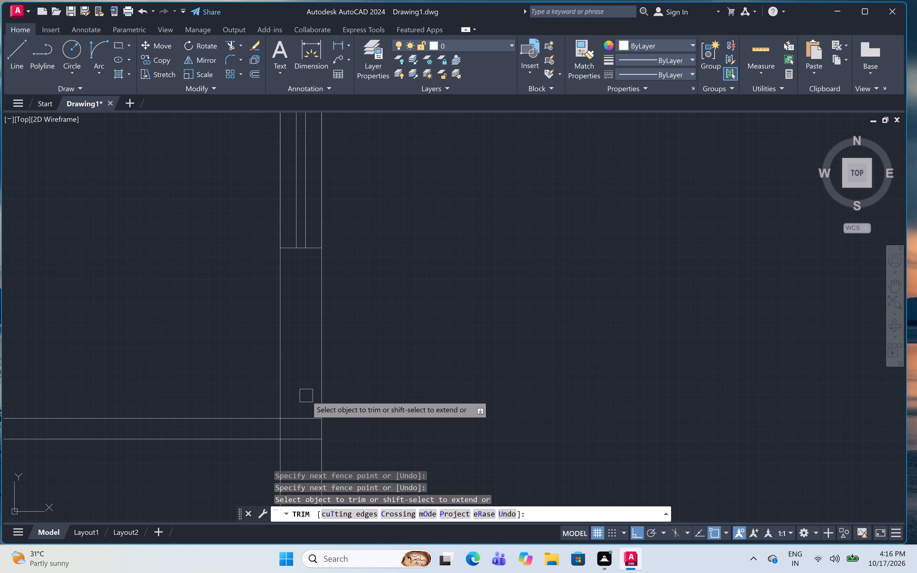
pyautogui.click(306, 396)
pyautogui.click(304, 447)
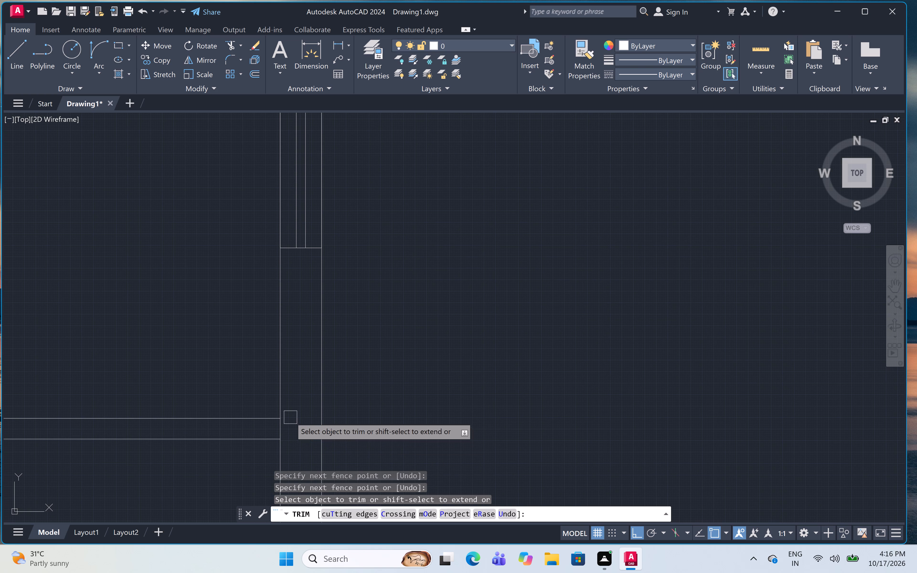
pyautogui.click(282, 428)
# Trim the crossing inner lines at the lower-left partition corner of the lower right-hand room to form a clean corner.
pyautogui.scroll(-5, 298, 406)
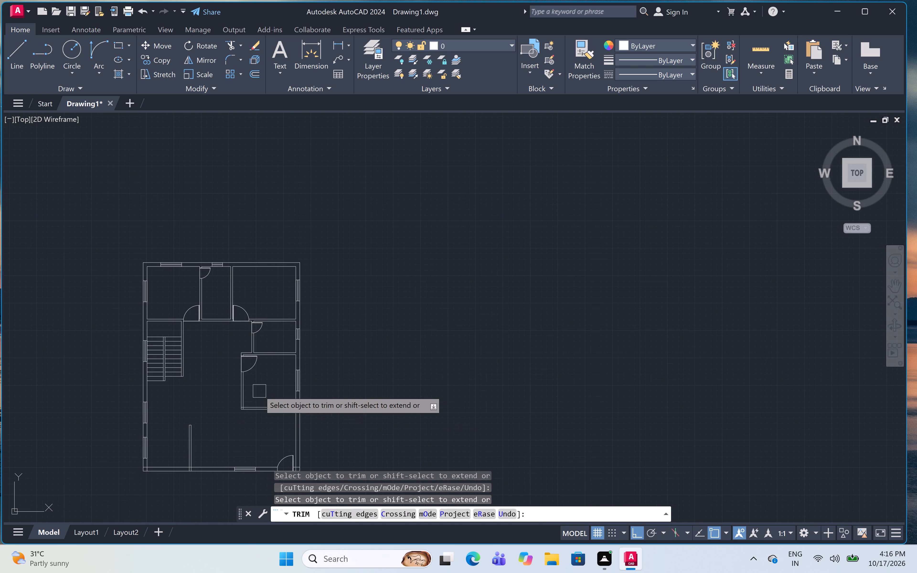
pyautogui.scroll(7, 252, 401)
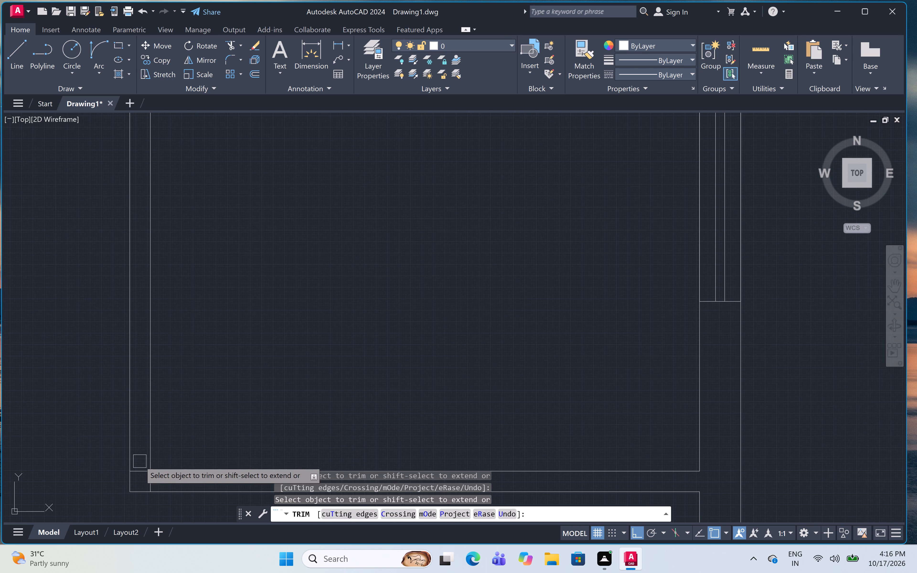
pyautogui.scroll(2, 140, 515)
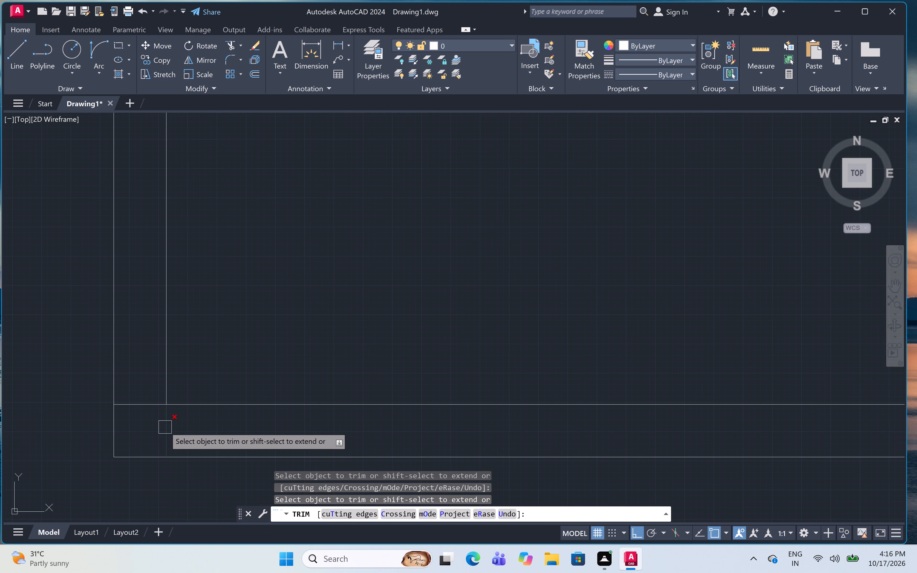
pyautogui.click(166, 427)
pyautogui.click(150, 398)
pyautogui.click(146, 413)
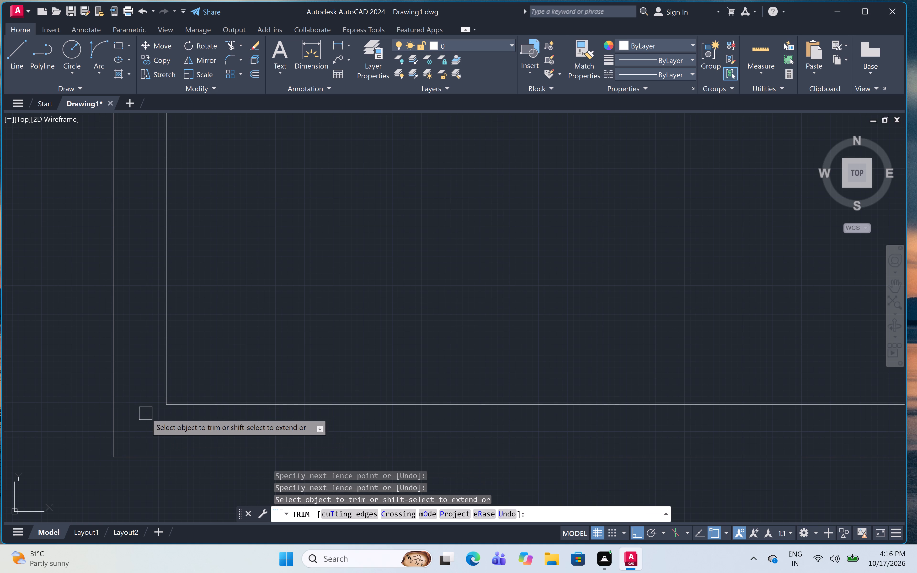
# Trim the overlapping inner wall lines at the plan's bottom-right outer corner beside the entrance door.
pyautogui.scroll(-9, 146, 413)
pyautogui.scroll(6, 185, 447)
pyautogui.scroll(3, 152, 460)
pyautogui.scroll(-1, 149, 470)
pyautogui.moveTo(148, 470); pyautogui.dragTo(143, 374, button='middle')
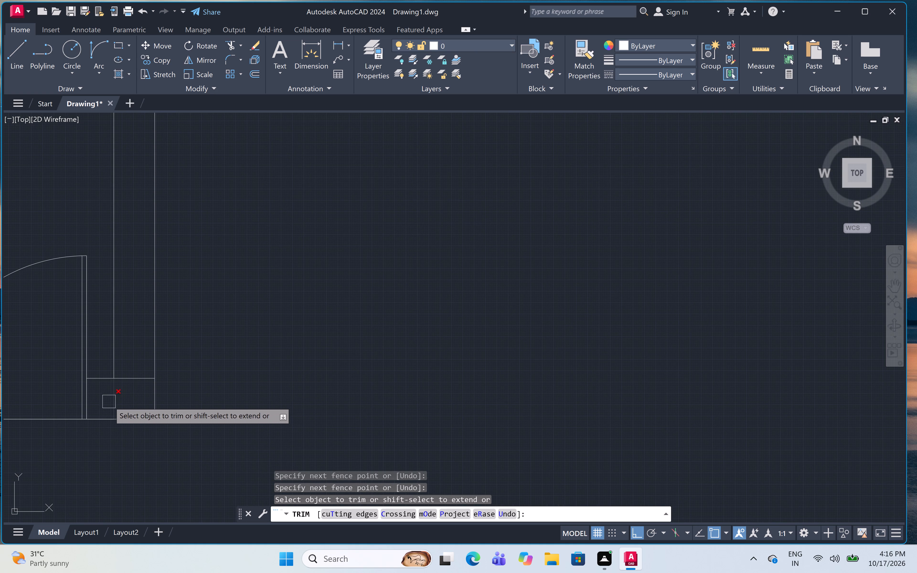
pyautogui.click(104, 405)
pyautogui.click(132, 368)
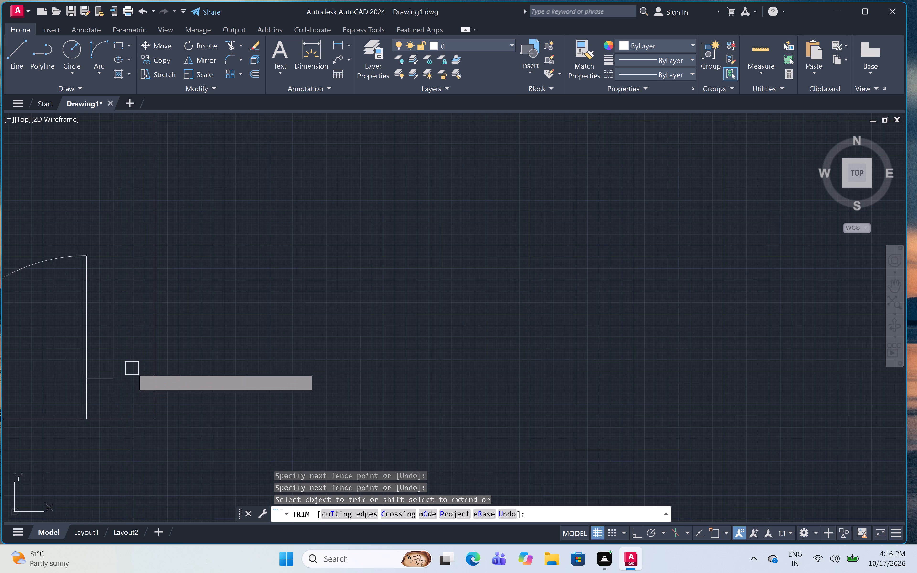
# Trim the overlapping lines where the short vertical partition meets the bottom outer wall to open the junction.
pyautogui.scroll(-2, 132, 368)
pyautogui.scroll(-2, 203, 331)
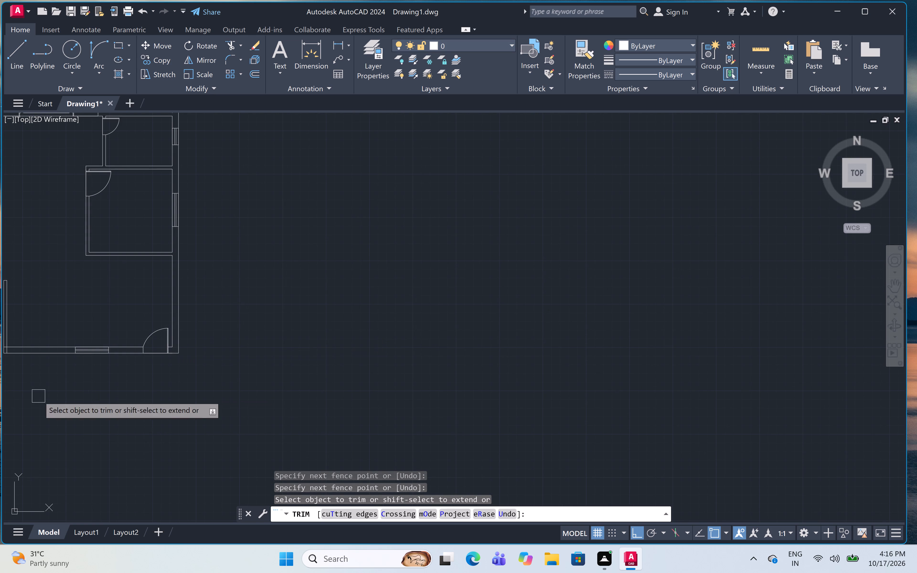
pyautogui.moveTo(61, 407); pyautogui.dragTo(176, 388, button='middle')
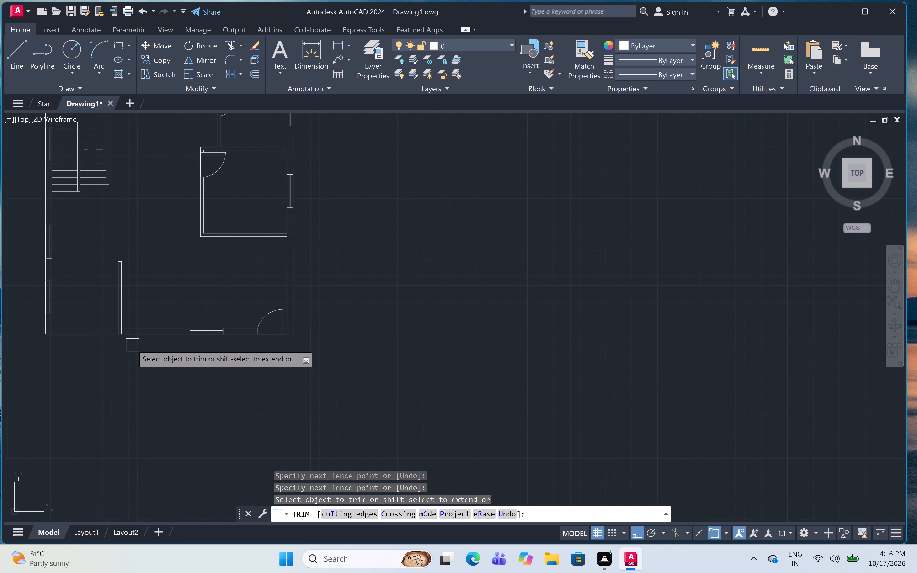
pyautogui.scroll(5, 107, 338)
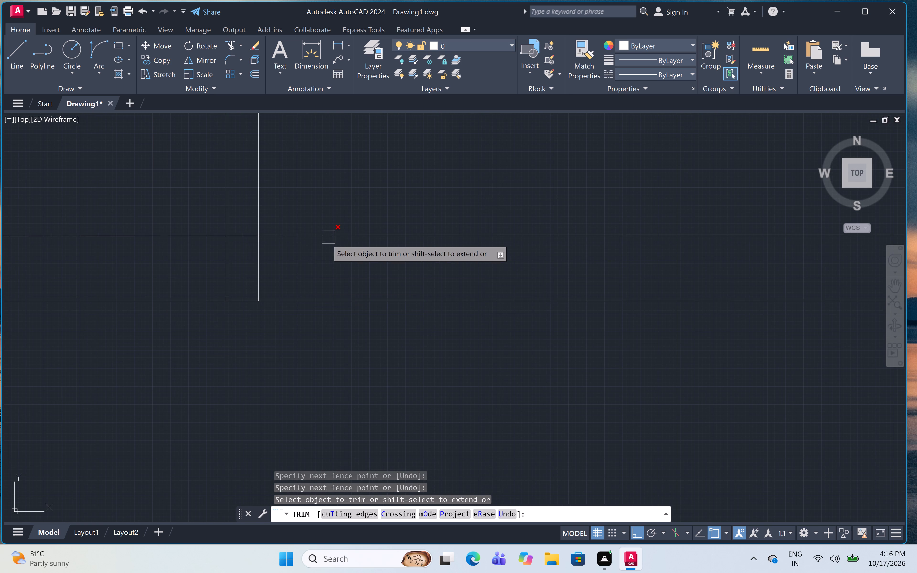
pyautogui.moveTo(305, 271); pyautogui.dragTo(367, 358, button='middle')
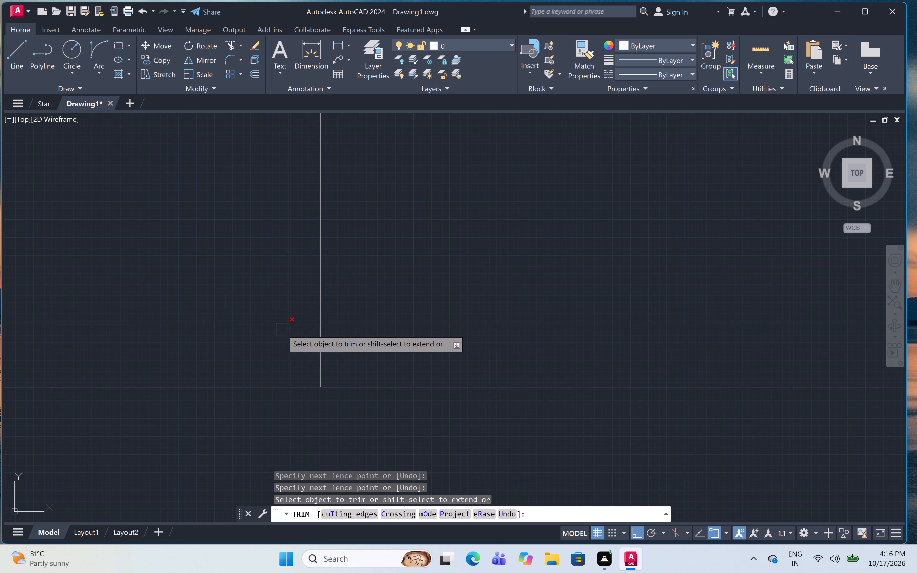
pyautogui.scroll(3, 298, 317)
pyautogui.scroll(-2, 181, 405)
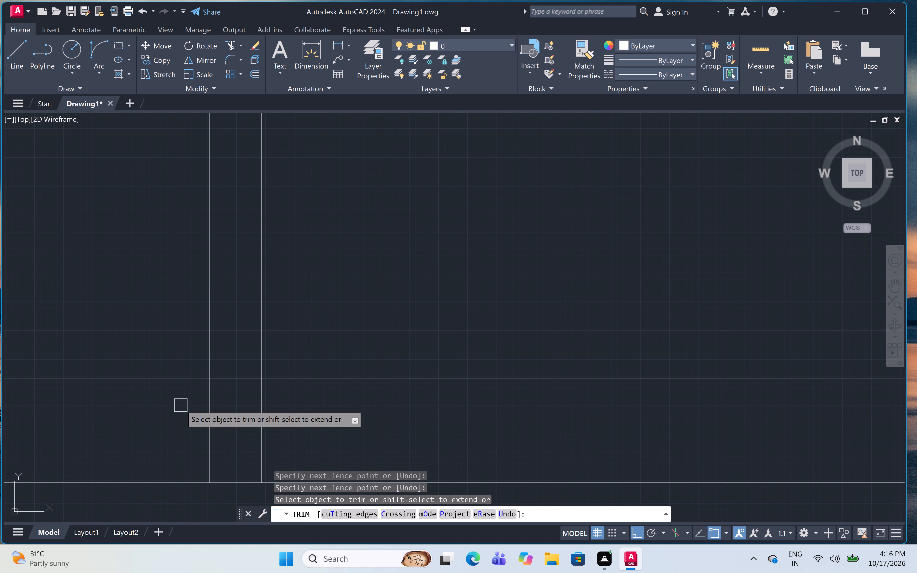
pyautogui.click(181, 403)
pyautogui.click(336, 408)
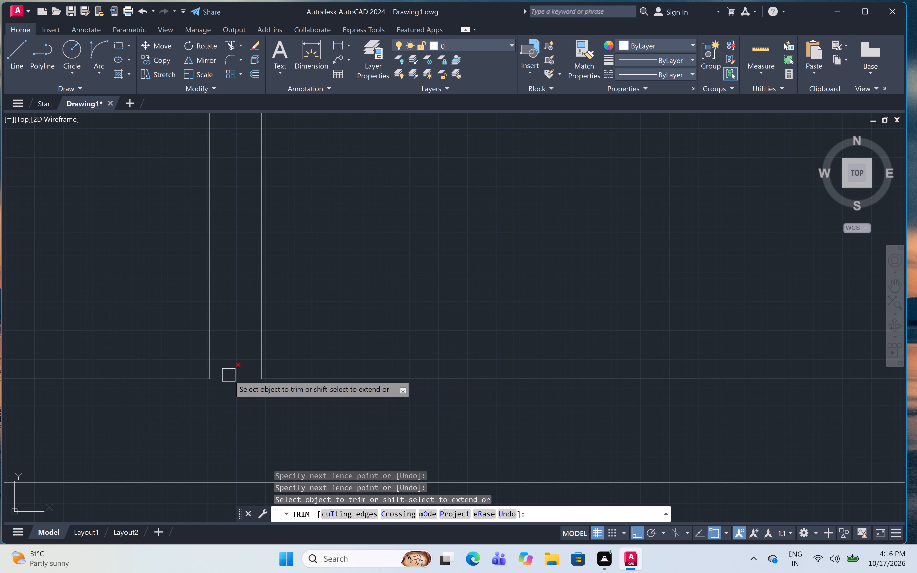
pyautogui.click(229, 375)
# Trim the overlapping inner wall lines at the plan's bottom-left outer corner to form a clean corner.
pyautogui.scroll(-5, 334, 272)
pyautogui.moveTo(104, 268); pyautogui.dragTo(103, 264, button='middle')
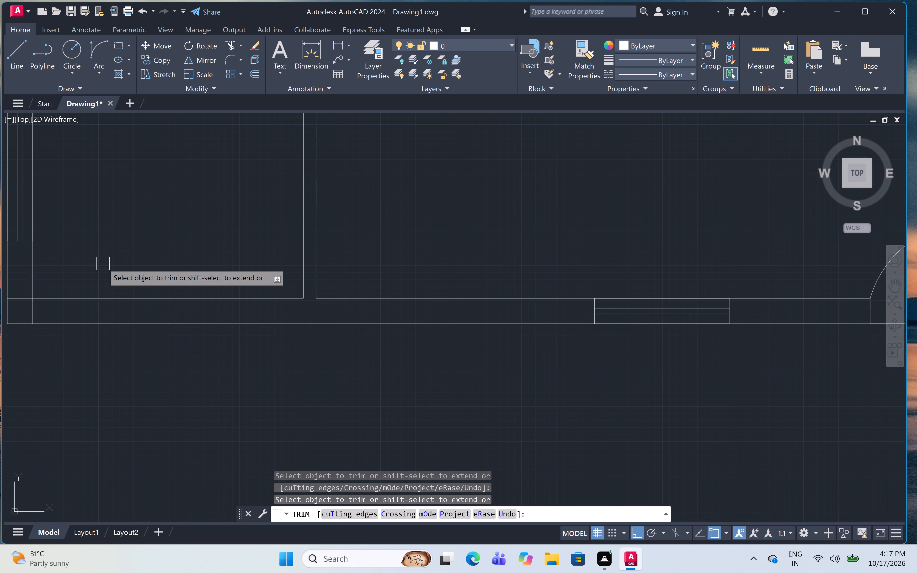
pyautogui.moveTo(103, 264); pyautogui.dragTo(294, 374, button='middle')
pyautogui.scroll(3, 206, 418)
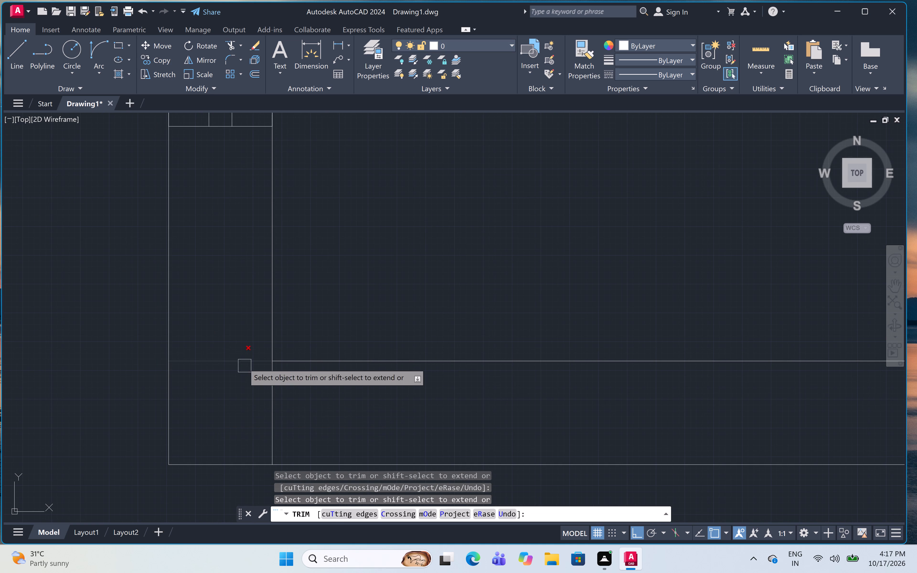
pyautogui.click(207, 349)
pyautogui.click(312, 405)
pyautogui.scroll(-3, 309, 296)
pyautogui.moveTo(337, 245); pyautogui.dragTo(283, 392, button='middle')
pyautogui.scroll(-2, 298, 355)
pyautogui.moveTo(298, 355); pyautogui.dragTo(294, 453, button='middle')
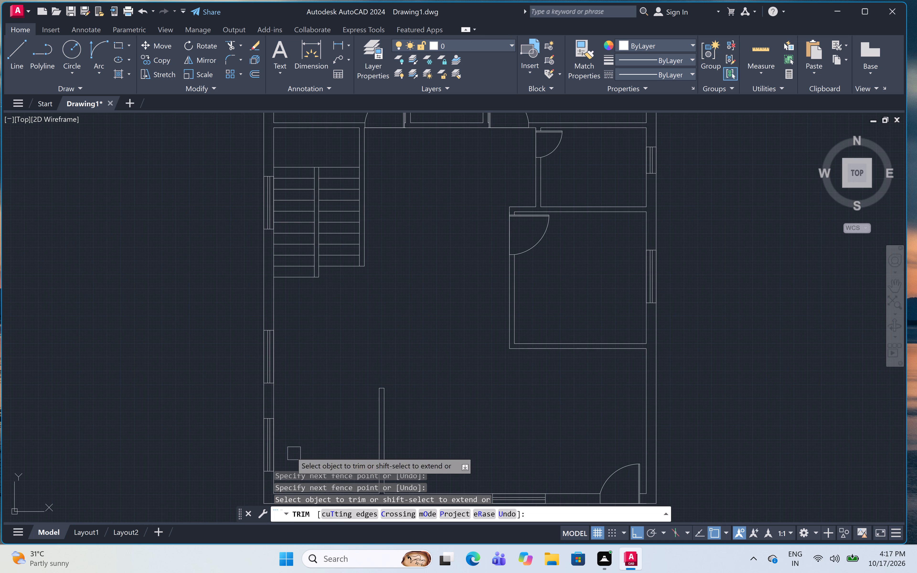
pyautogui.scroll(-1, 368, 291)
pyautogui.scroll(-1, 403, 302)
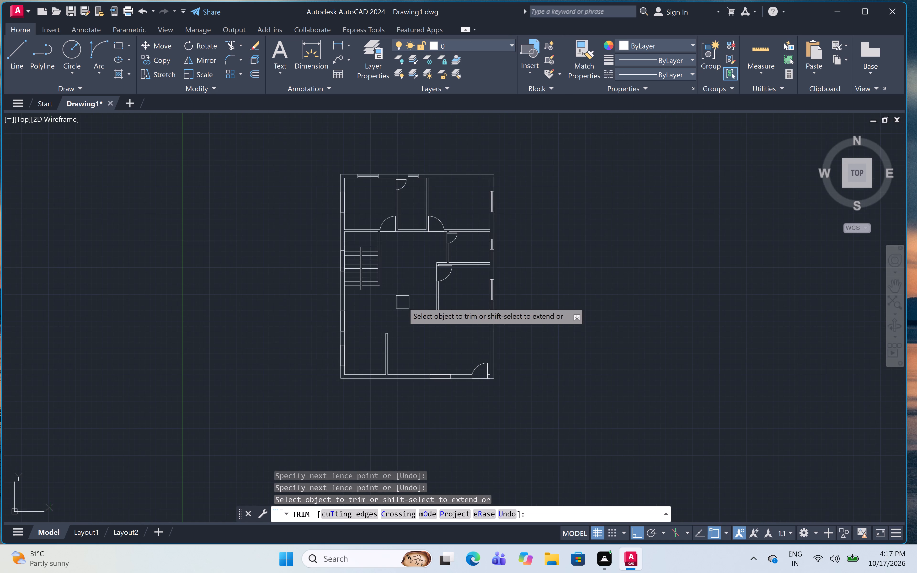
pyautogui.moveTo(403, 302); pyautogui.dragTo(307, 312, button='middle')
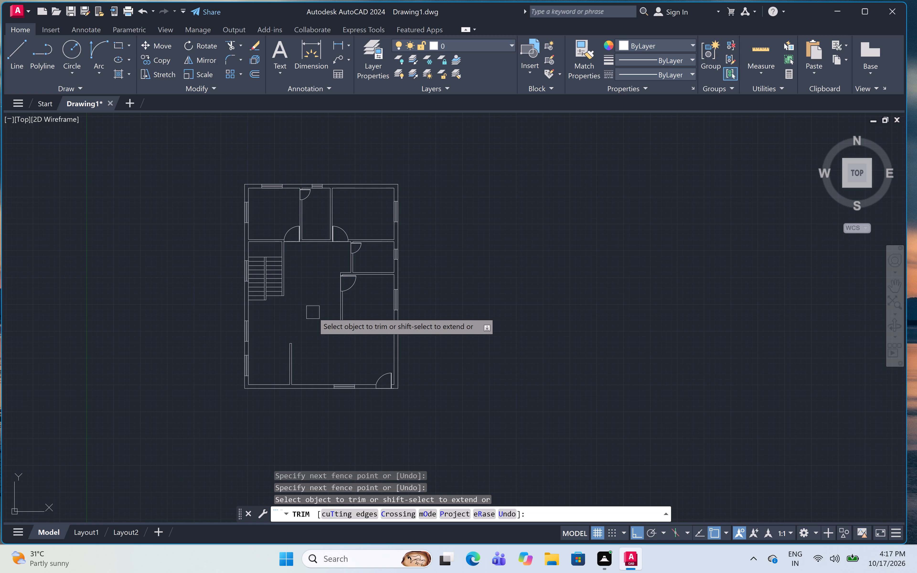
pyautogui.press('Escape')
# Hatch the top outer wall between window and ventilator, and from the ventilator to the top-right corner, with solid fill in colour 99,100,102.
pyautogui.write('h')
pyautogui.press('space')
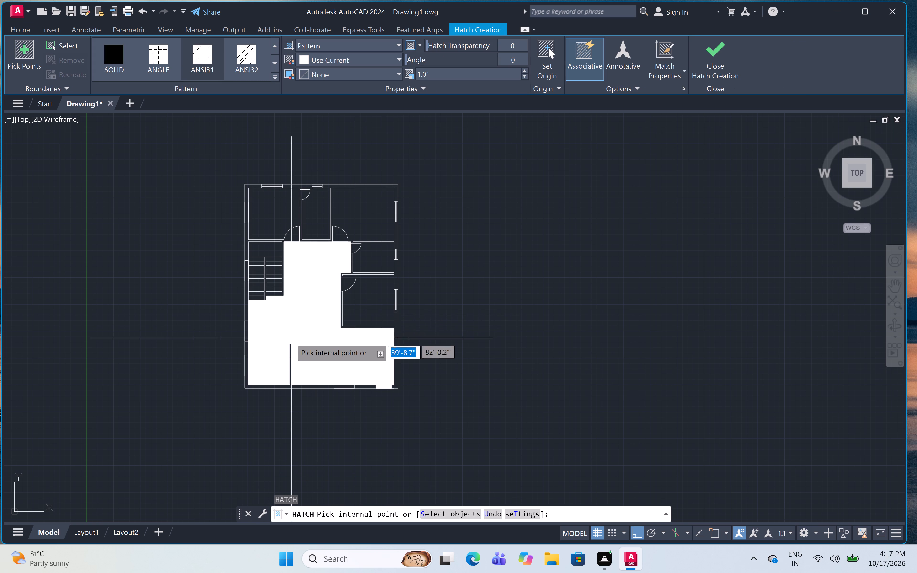
pyautogui.click(359, 48)
pyautogui.click(359, 61)
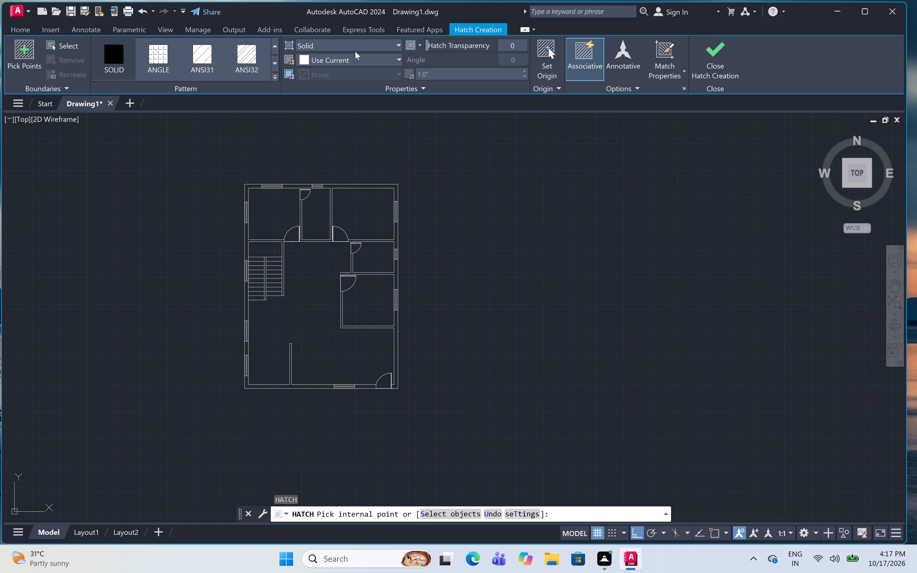
pyautogui.click(355, 59)
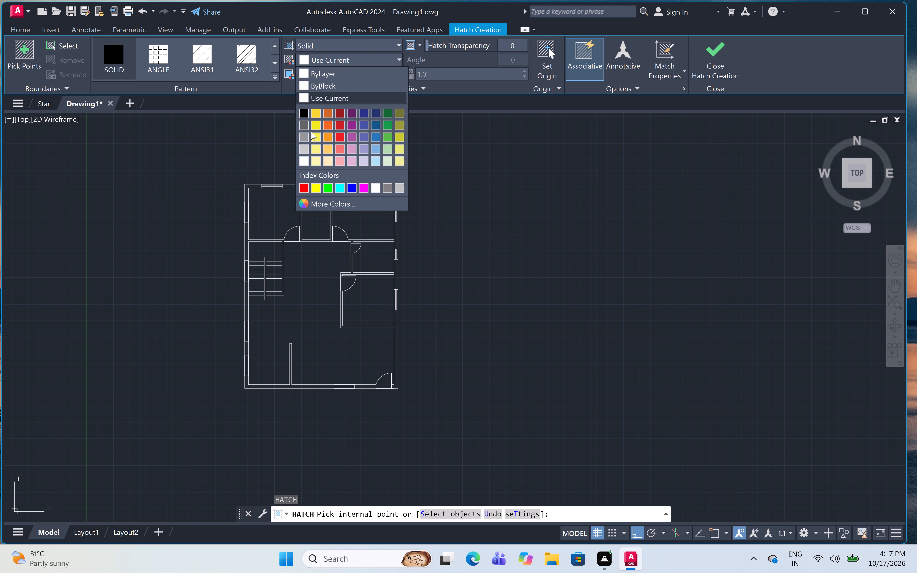
pyautogui.click(301, 125)
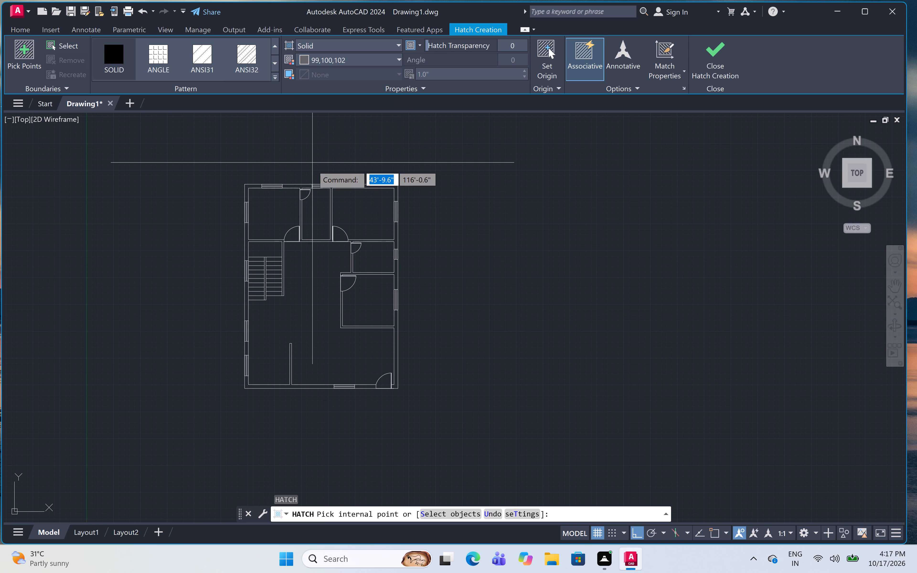
pyautogui.scroll(5, 302, 184)
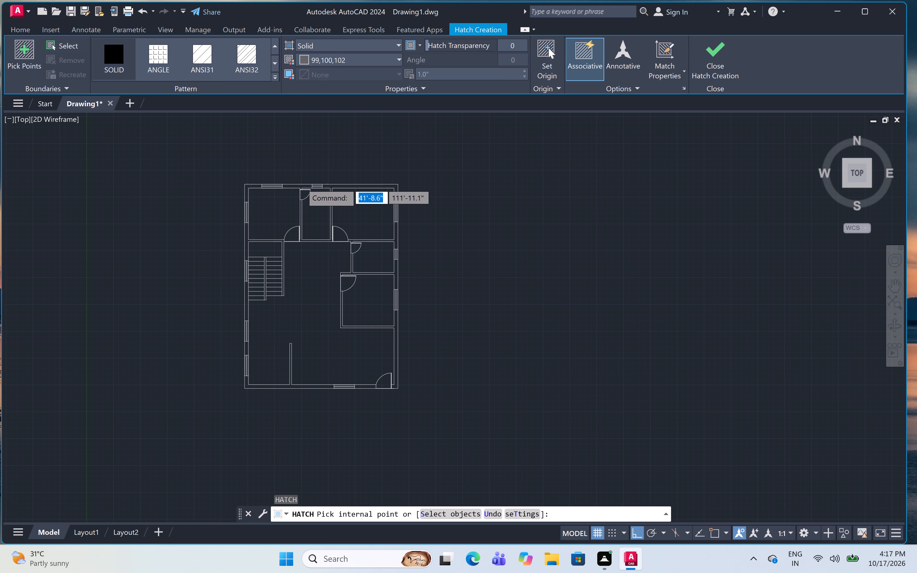
pyautogui.scroll(4, 301, 184)
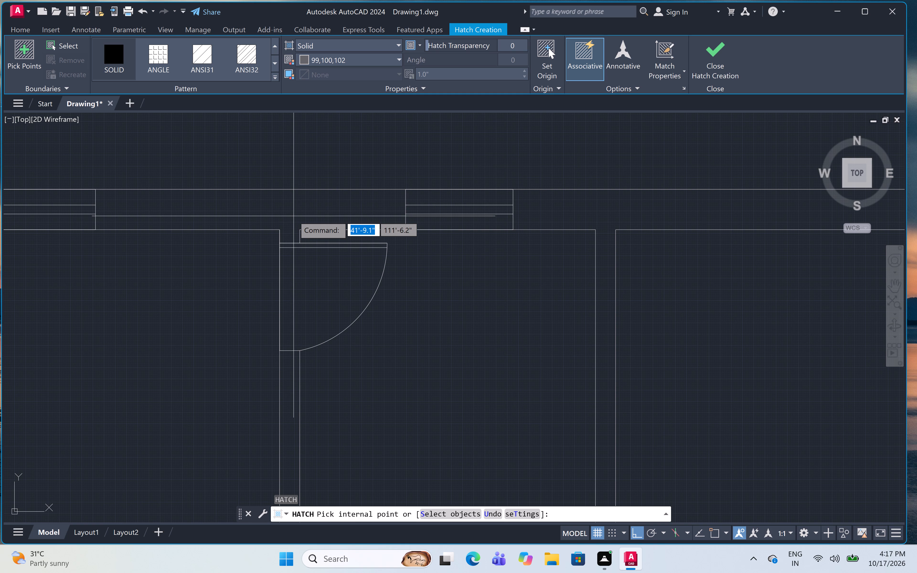
pyautogui.click(291, 216)
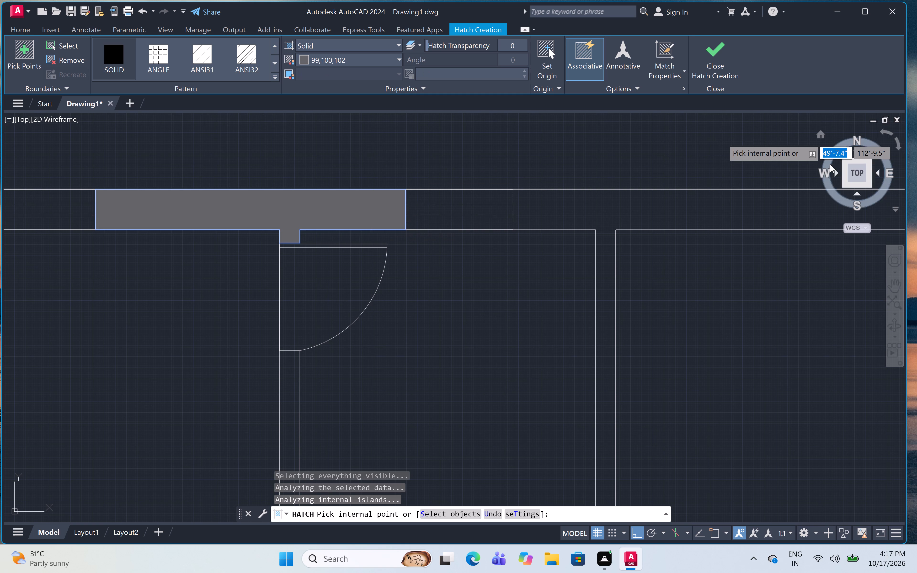
pyautogui.click(691, 215)
# Fill the top-left wall corner and the left outer wall segments above and below the staircase window, including the connected staircase partition, with the solid hatch.
pyautogui.scroll(-7, 686, 211)
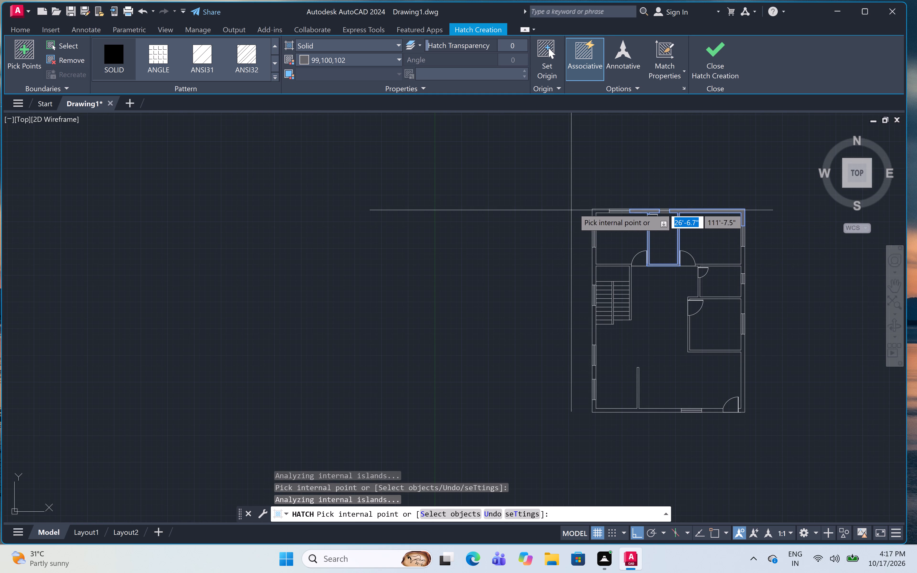
pyautogui.scroll(6, 598, 204)
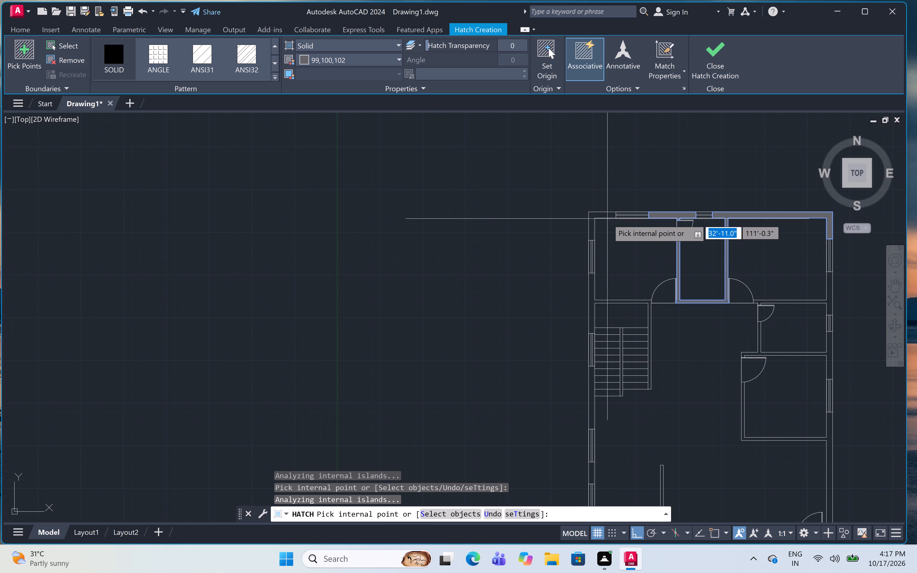
pyautogui.scroll(9, 609, 221)
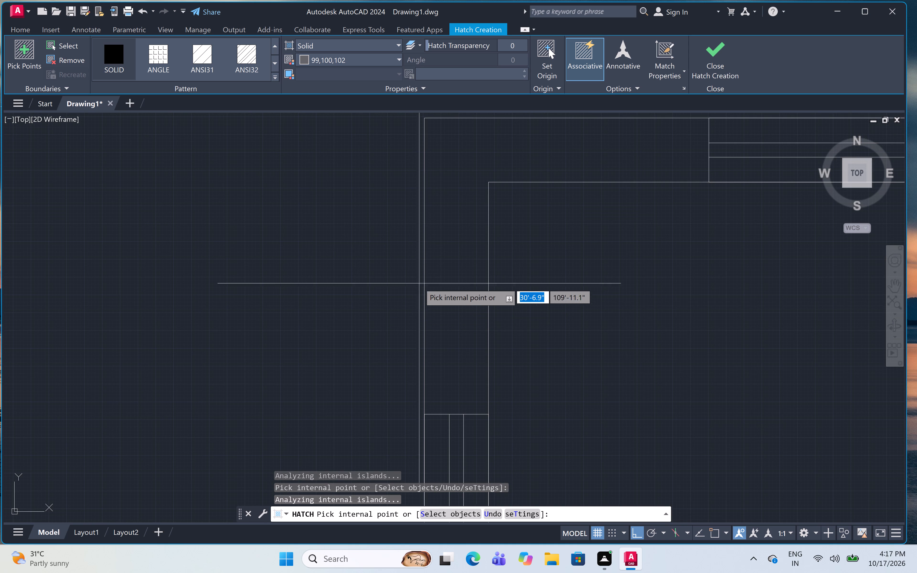
pyautogui.click(454, 266)
pyautogui.scroll(-7, 454, 266)
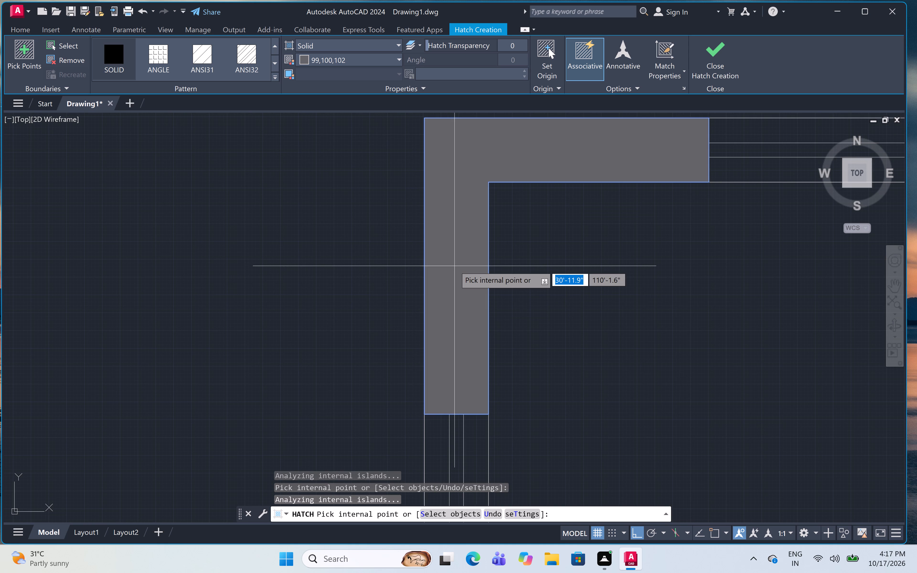
pyautogui.scroll(-1, 454, 266)
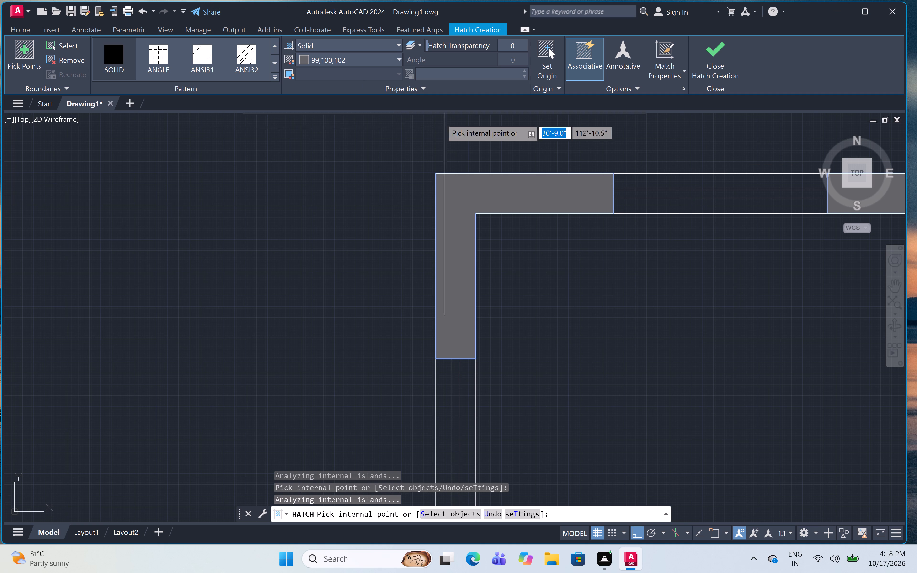
pyautogui.scroll(-6, 353, 184)
pyautogui.scroll(-2, 378, 175)
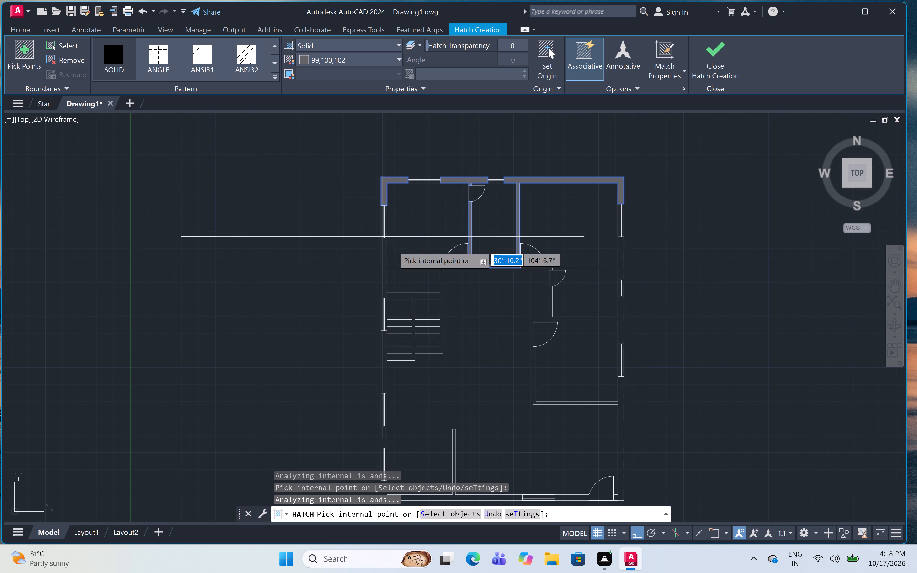
pyautogui.scroll(5, 400, 267)
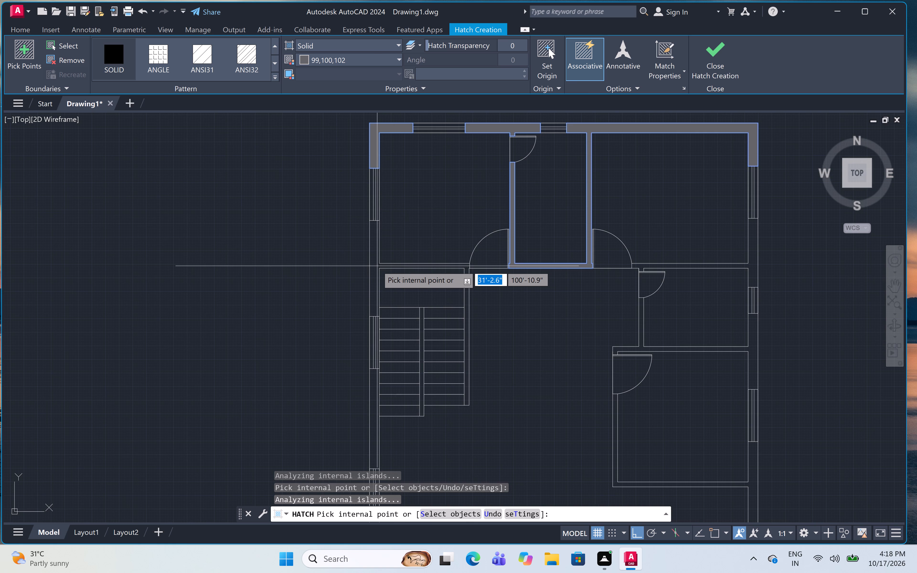
pyautogui.click(373, 268)
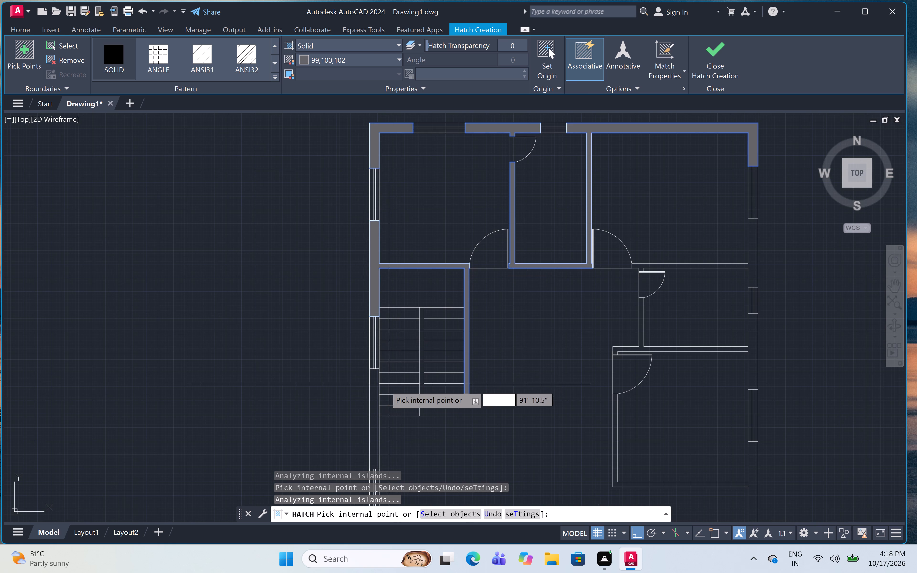
pyautogui.click(375, 388)
# Fill the remaining right outer wall segments, from below the top window down to the entrance door, and their connected partitions with the solid hatch.
pyautogui.scroll(-3, 368, 339)
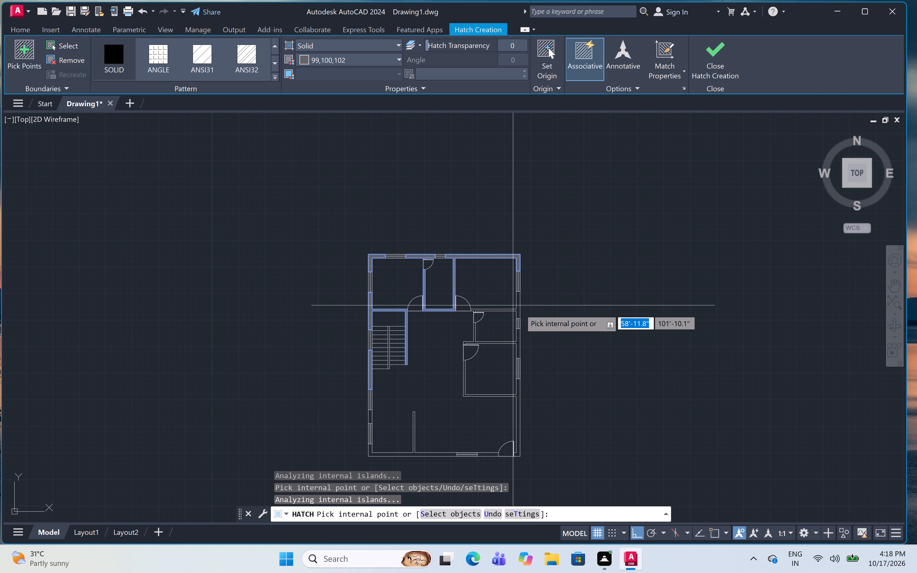
pyautogui.scroll(6, 509, 306)
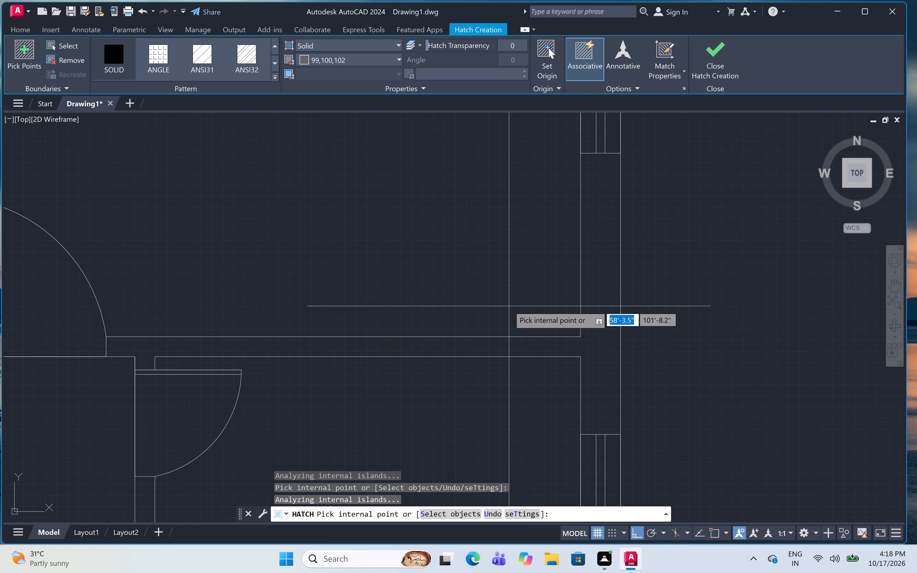
pyautogui.click(580, 346)
pyautogui.scroll(-5, 590, 302)
pyautogui.scroll(-5, 595, 321)
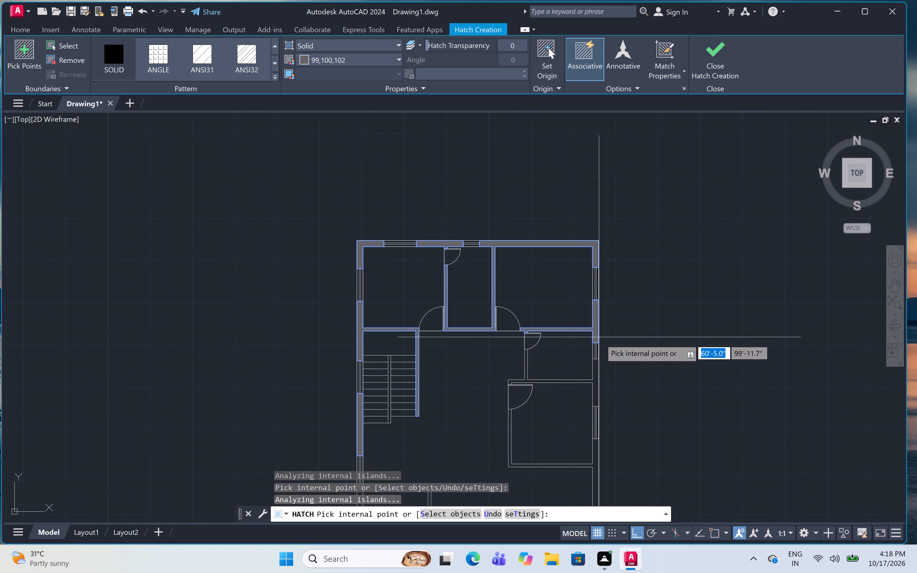
pyautogui.scroll(4, 595, 383)
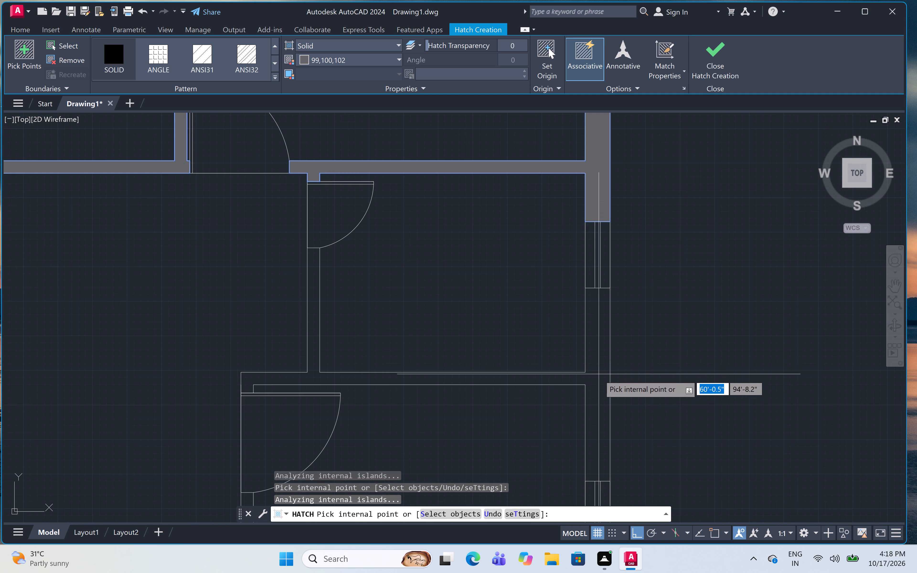
pyautogui.click(600, 380)
pyautogui.scroll(-7, 600, 315)
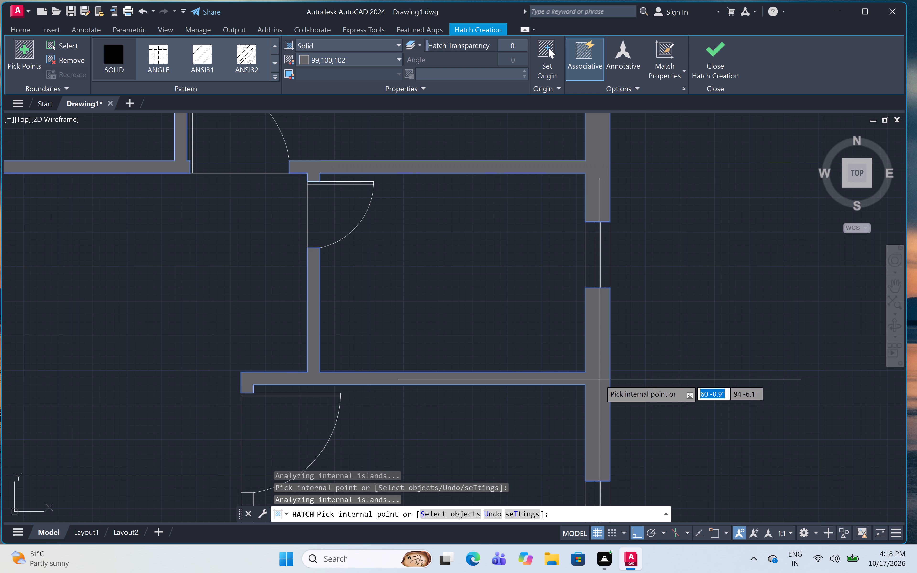
pyautogui.scroll(-4, 600, 315)
pyautogui.scroll(-3, 631, 285)
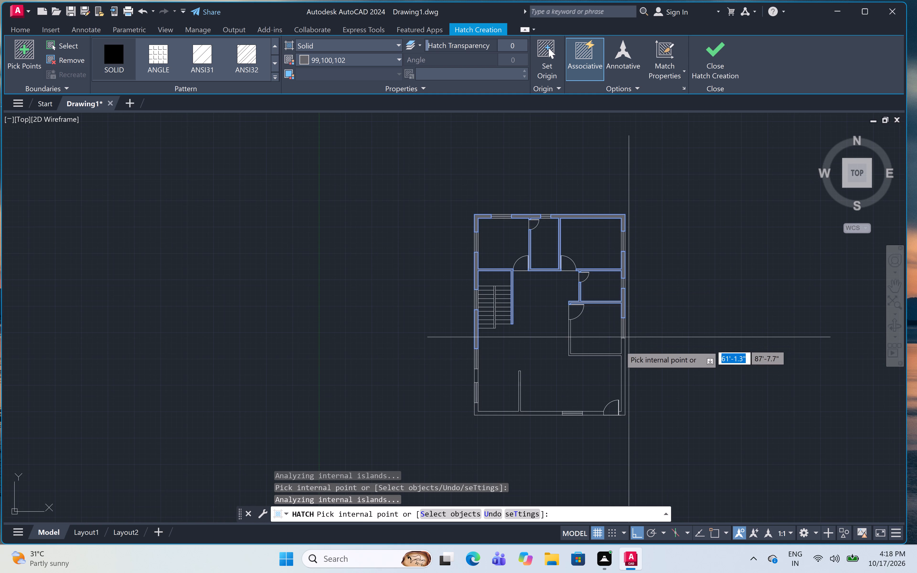
pyautogui.scroll(5, 615, 354)
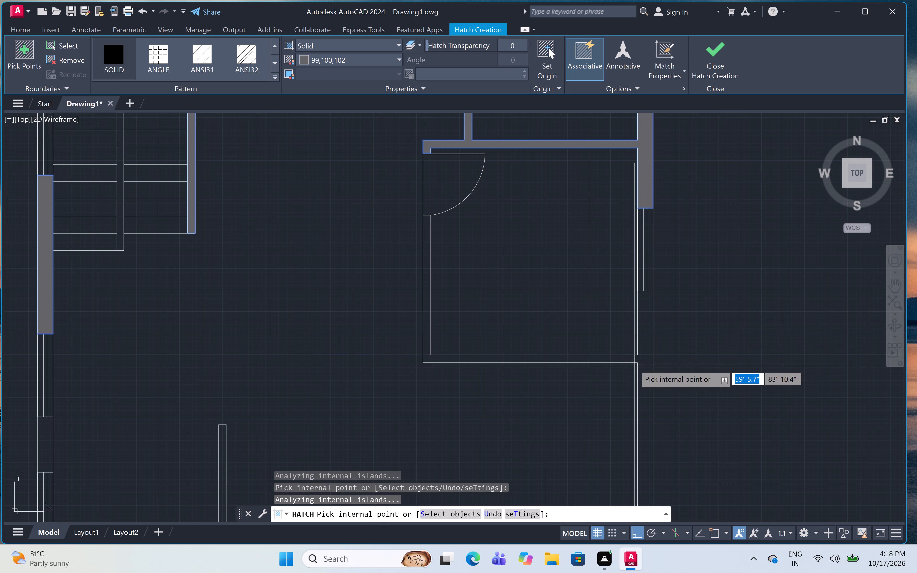
pyautogui.click(648, 355)
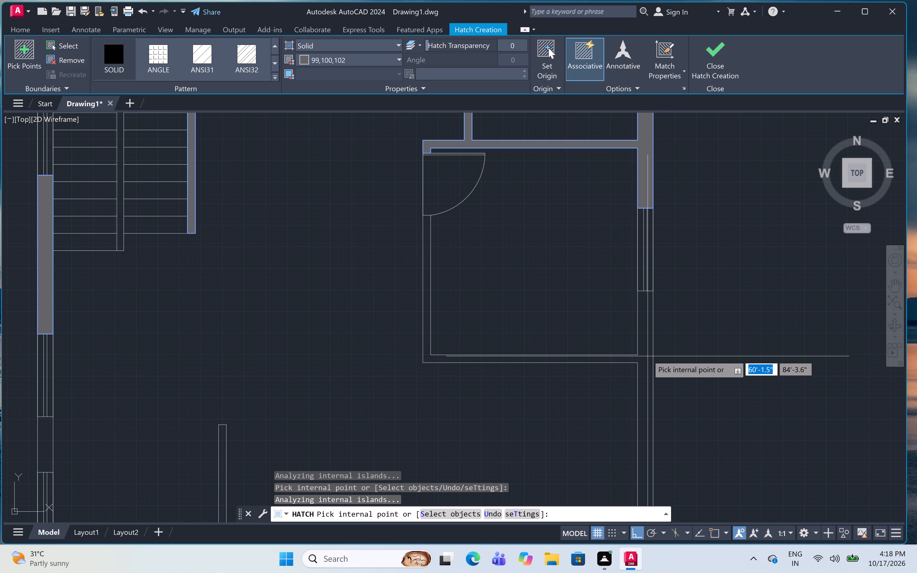
pyautogui.scroll(-9, 645, 286)
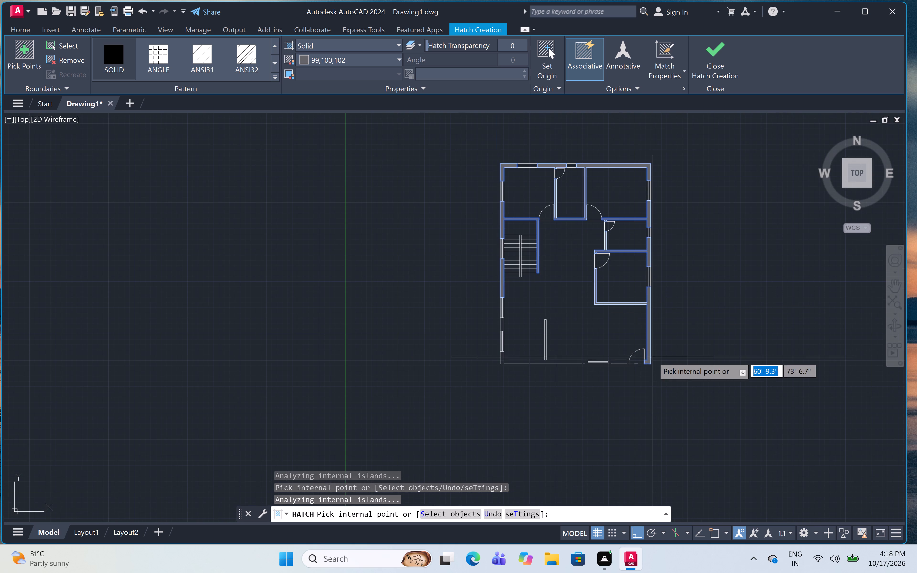
# Fill the bottom outer wall on both sides of its window, and the left wall piece between the two lower windows, with the solid hatch.
pyautogui.scroll(3, 620, 359)
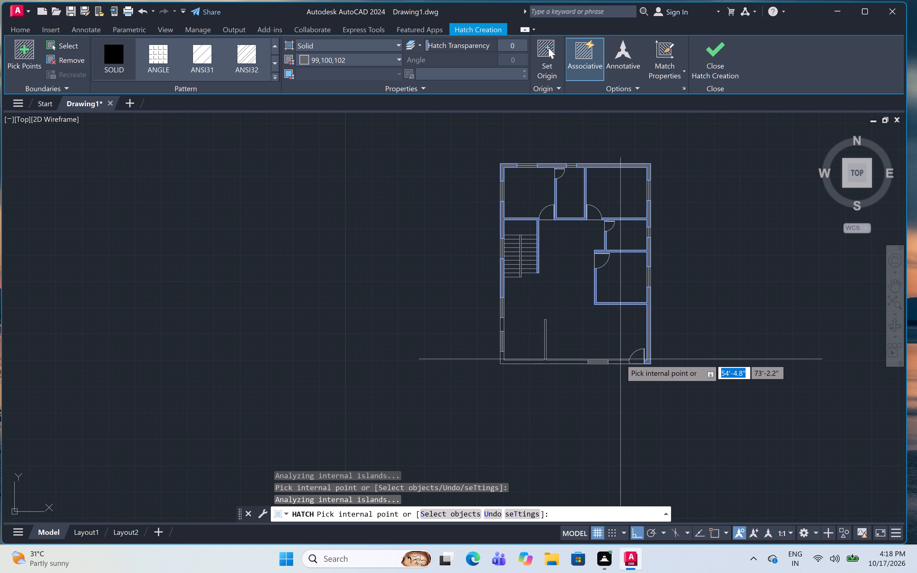
pyautogui.scroll(2, 623, 371)
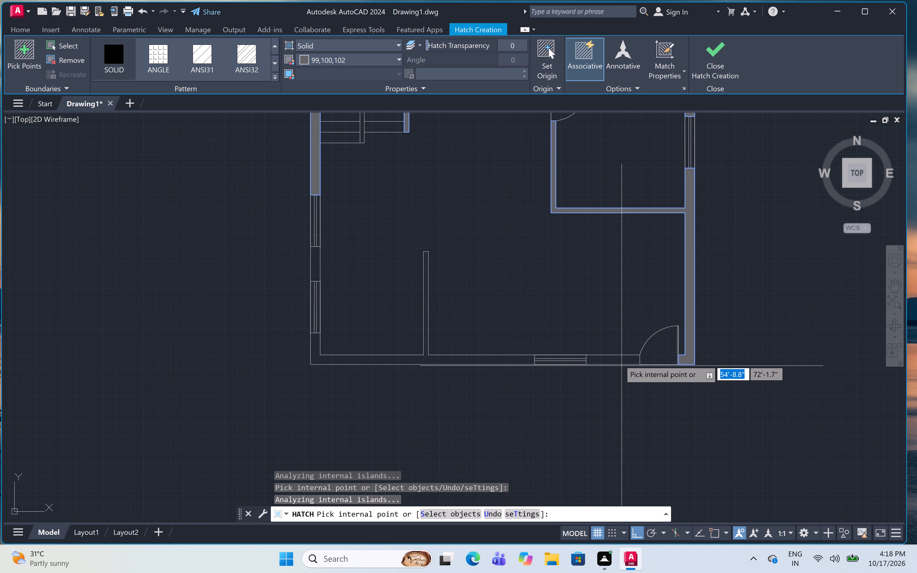
pyautogui.click(619, 360)
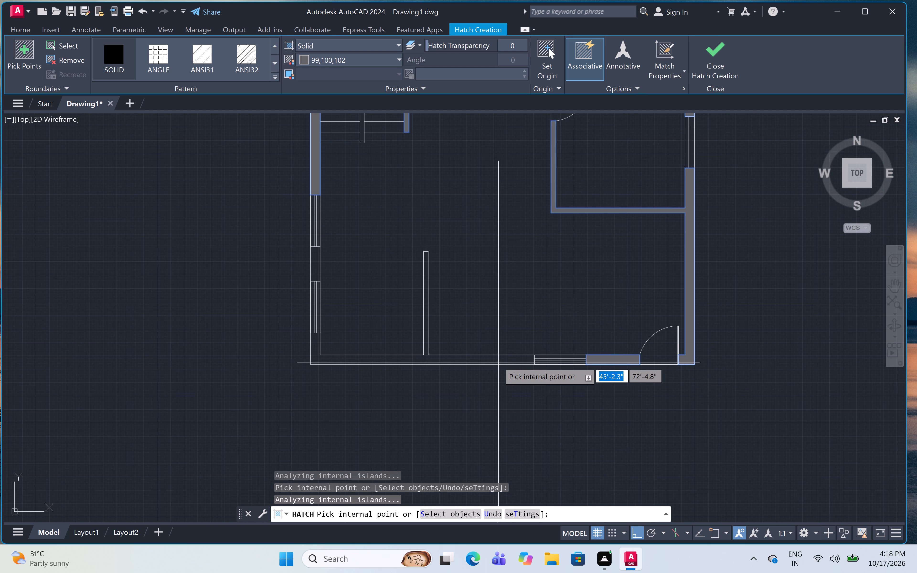
pyautogui.click(497, 360)
pyautogui.scroll(-3, 496, 360)
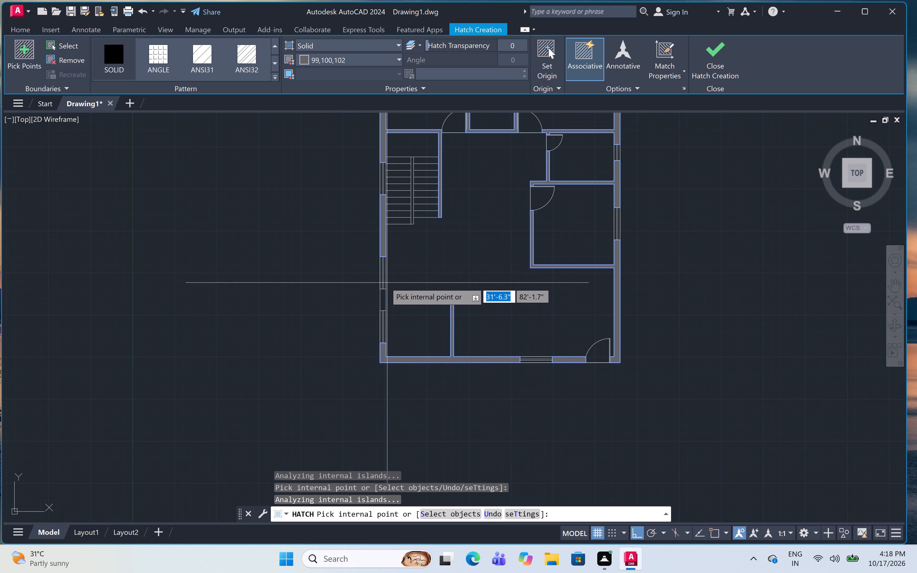
pyautogui.scroll(5, 378, 306)
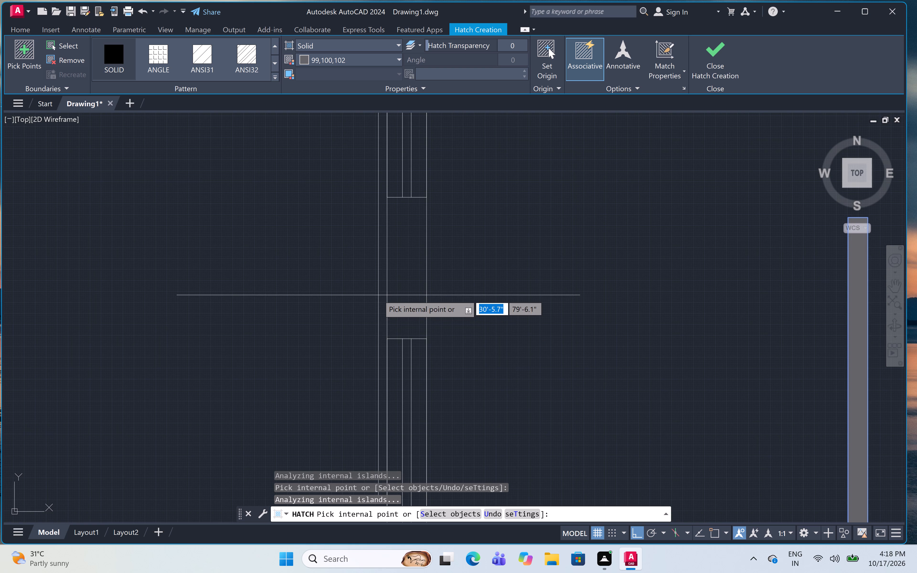
pyautogui.click(415, 287)
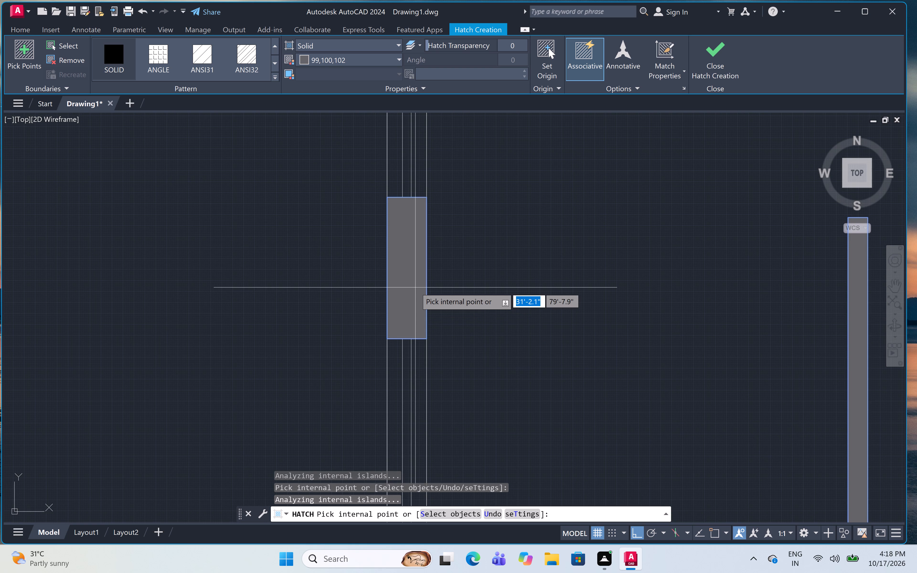
pyautogui.scroll(-4, 415, 287)
pyautogui.scroll(-8, 462, 248)
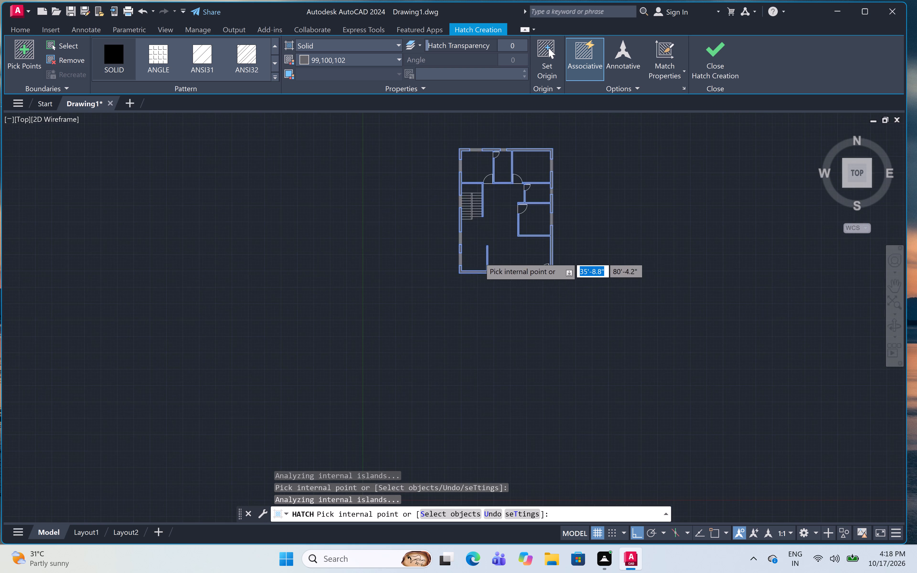
pyautogui.press('Escape')
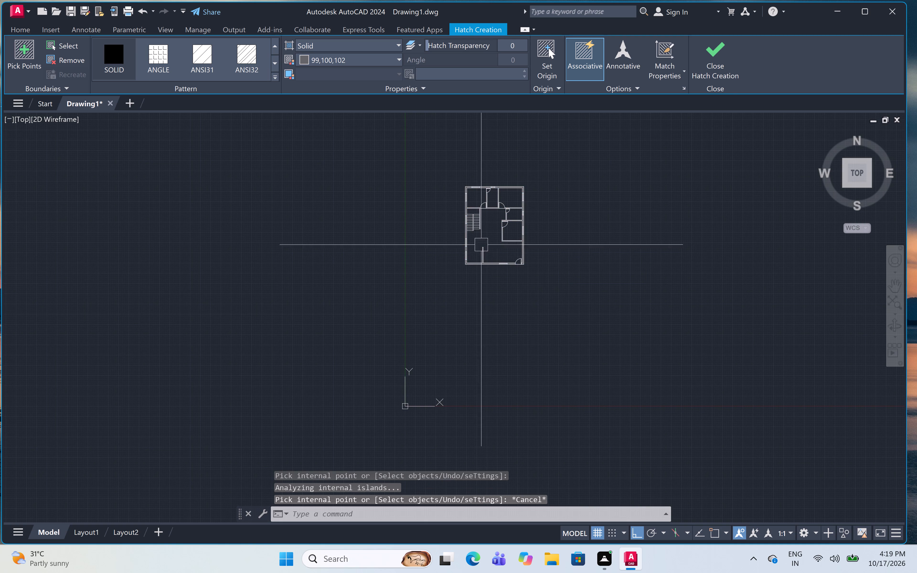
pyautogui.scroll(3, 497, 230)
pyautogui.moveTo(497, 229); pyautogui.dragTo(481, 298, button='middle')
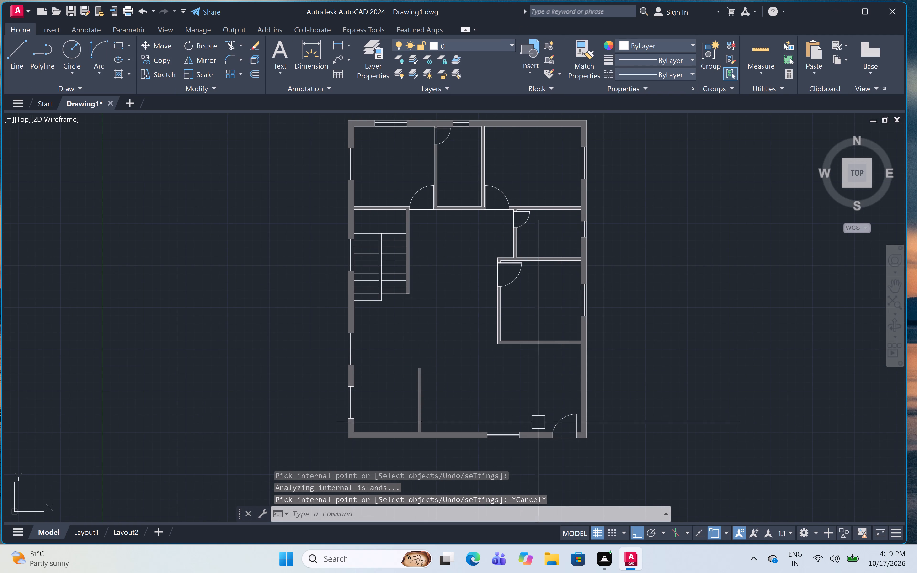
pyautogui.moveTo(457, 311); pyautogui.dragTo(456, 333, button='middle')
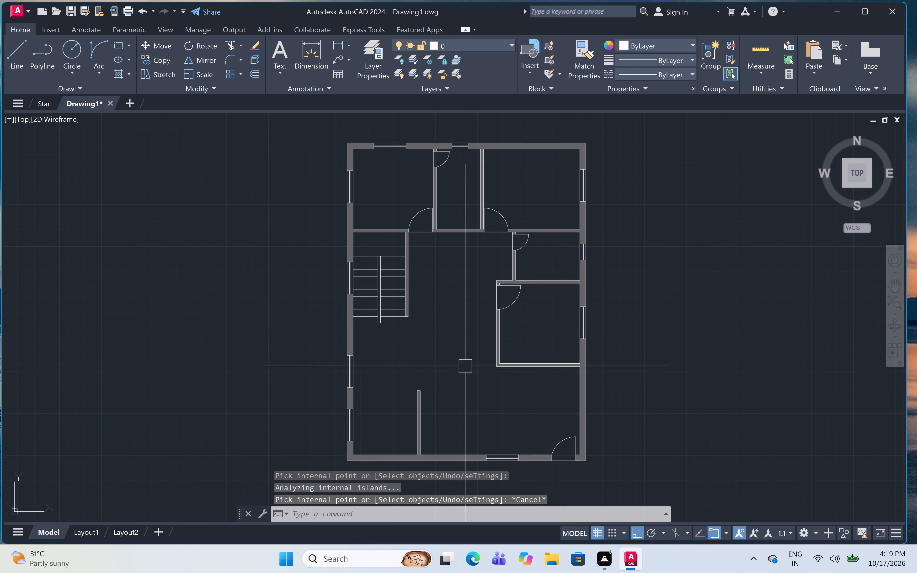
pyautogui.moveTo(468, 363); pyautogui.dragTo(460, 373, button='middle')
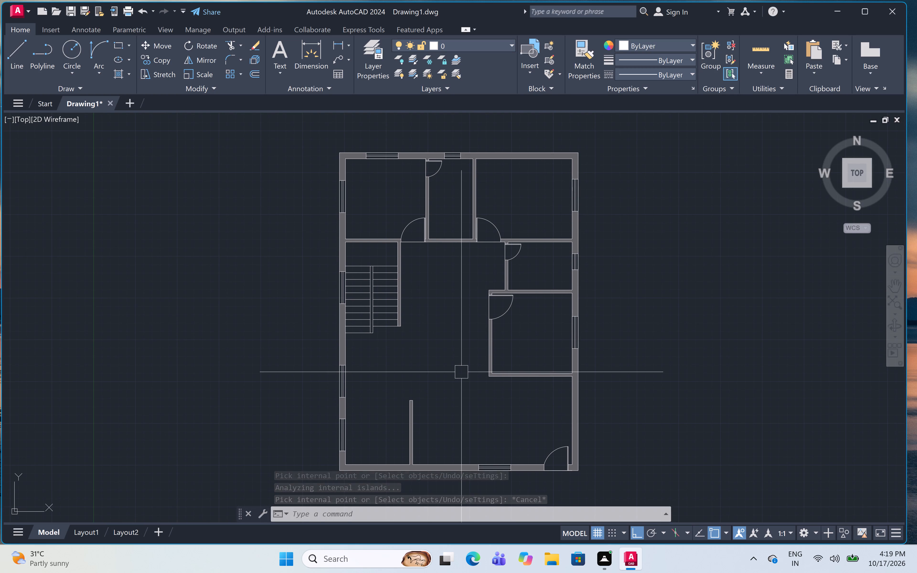
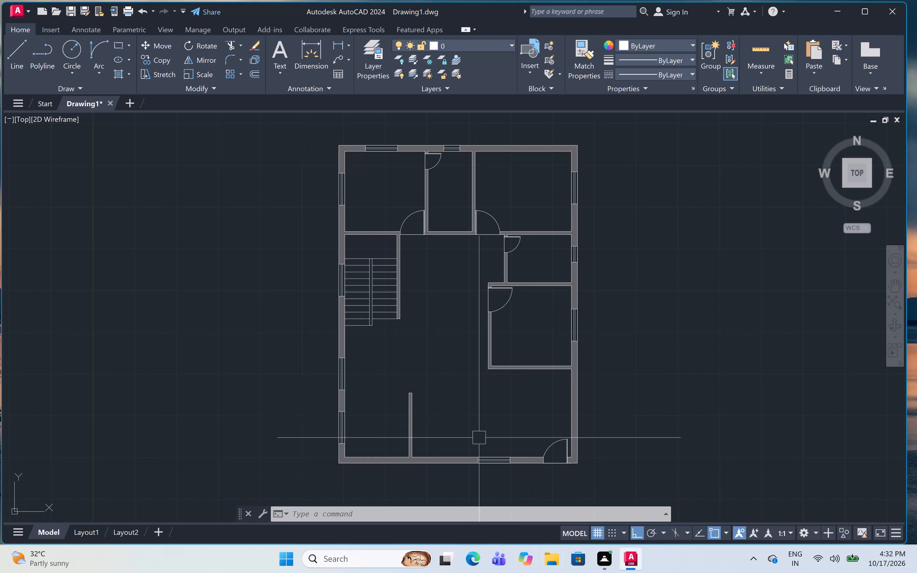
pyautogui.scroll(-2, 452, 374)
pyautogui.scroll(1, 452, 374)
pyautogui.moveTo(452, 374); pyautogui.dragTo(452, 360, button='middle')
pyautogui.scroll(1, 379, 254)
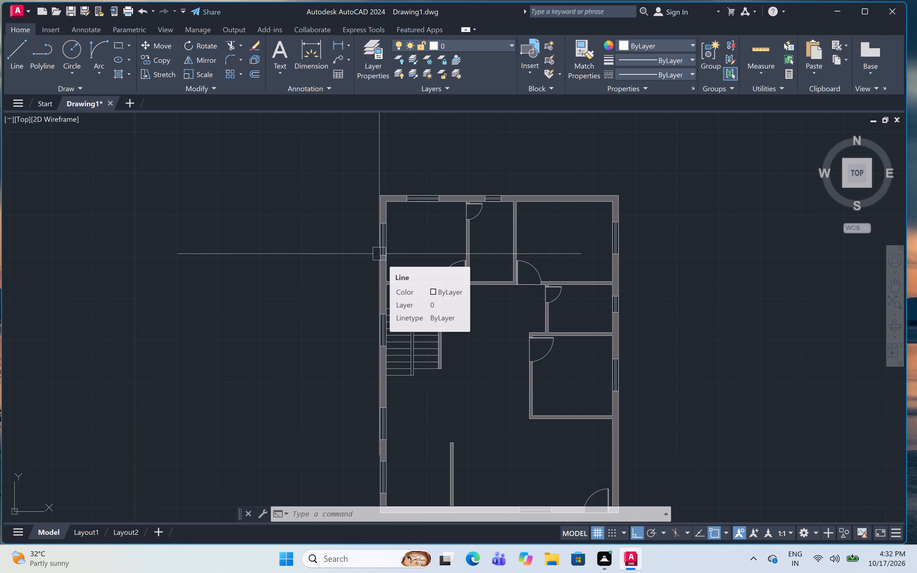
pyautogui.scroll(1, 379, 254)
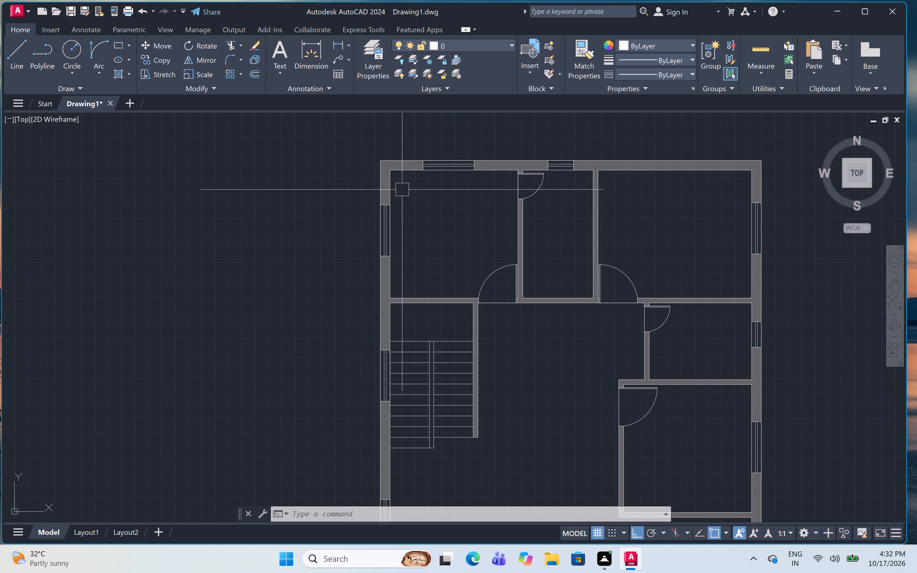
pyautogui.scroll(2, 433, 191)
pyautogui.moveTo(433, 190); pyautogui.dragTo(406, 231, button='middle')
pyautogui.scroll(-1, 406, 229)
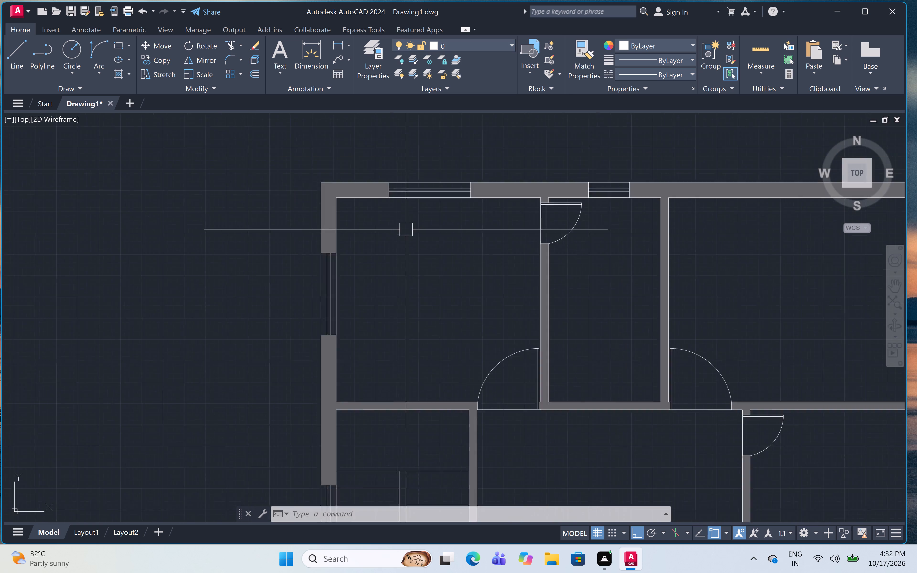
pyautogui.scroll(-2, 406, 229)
# Open the drawing 13-9-26 floor plan (3) and copy all the loose furniture and fixture symbols beside its plan.
pyautogui.click(11, 8)
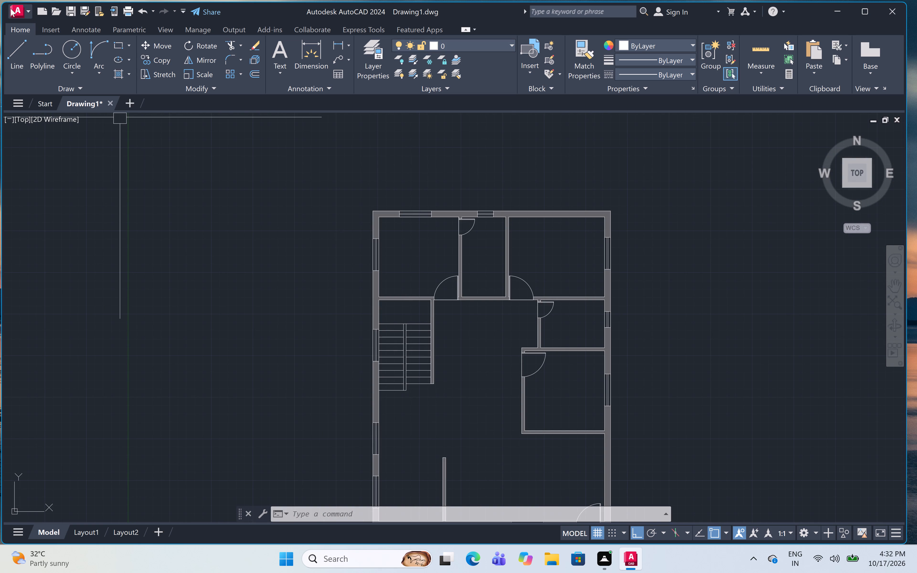
pyautogui.click(121, 113)
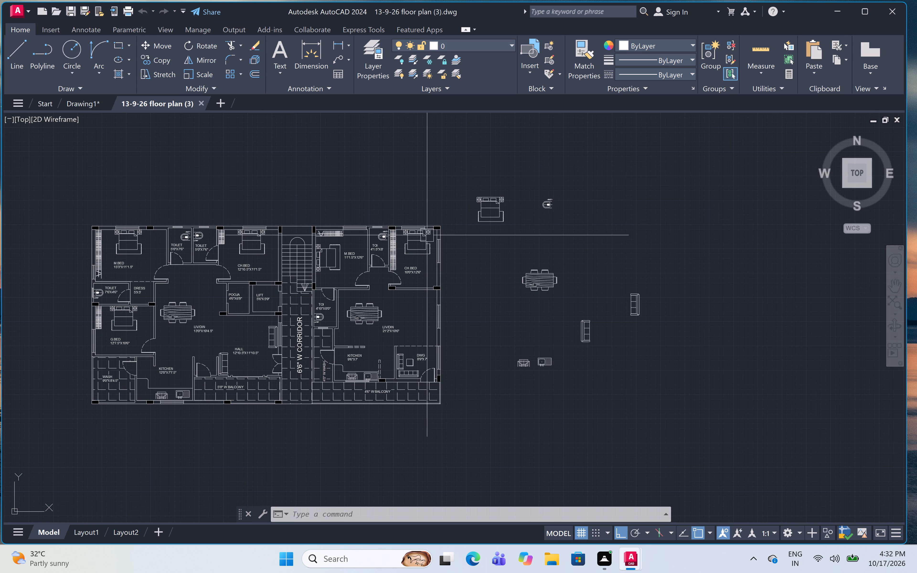
pyautogui.click(460, 164)
pyautogui.click(666, 428)
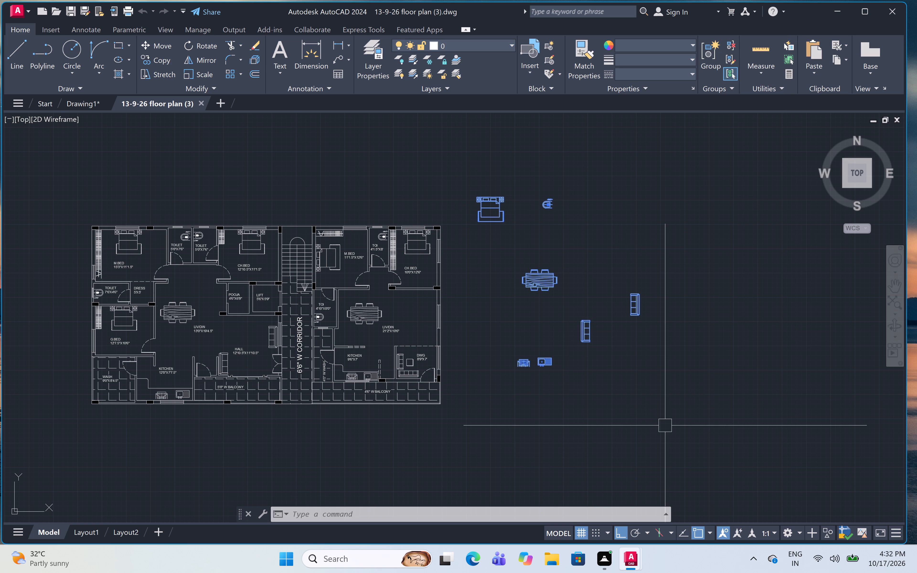
pyautogui.hotkey('ctrl', 'c')
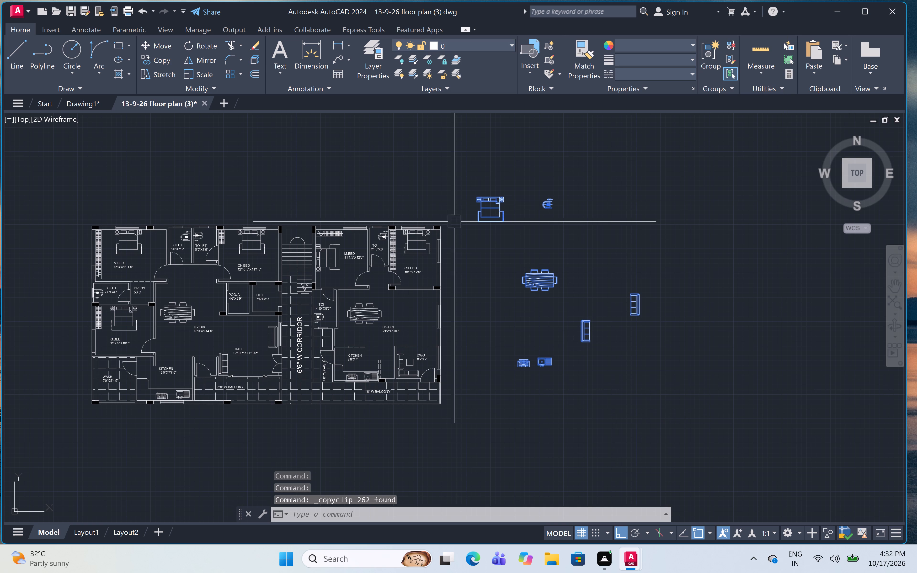
# Paste the copied furniture and fixture symbols into Drawing1, in the empty space to the right of the floor plan.
pyautogui.click(66, 107)
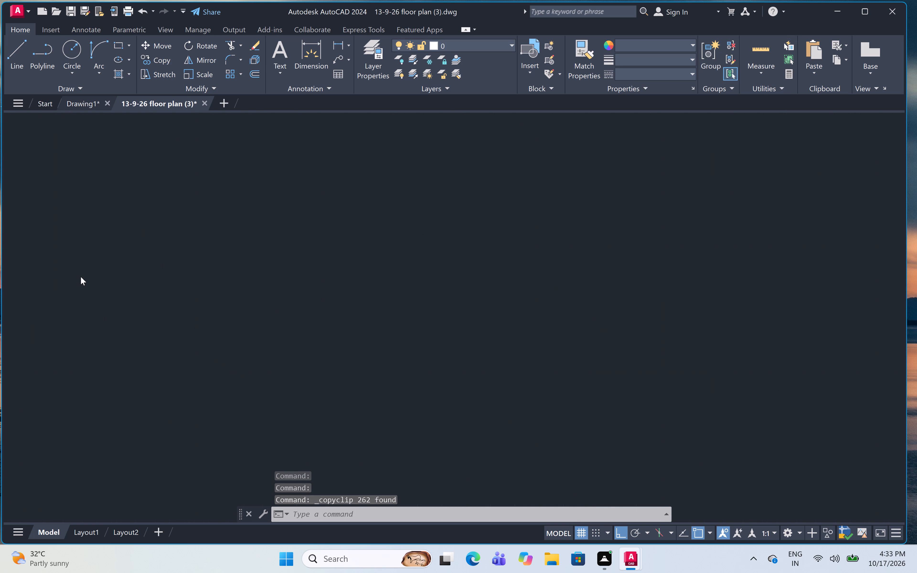
pyautogui.scroll(-1, 484, 270)
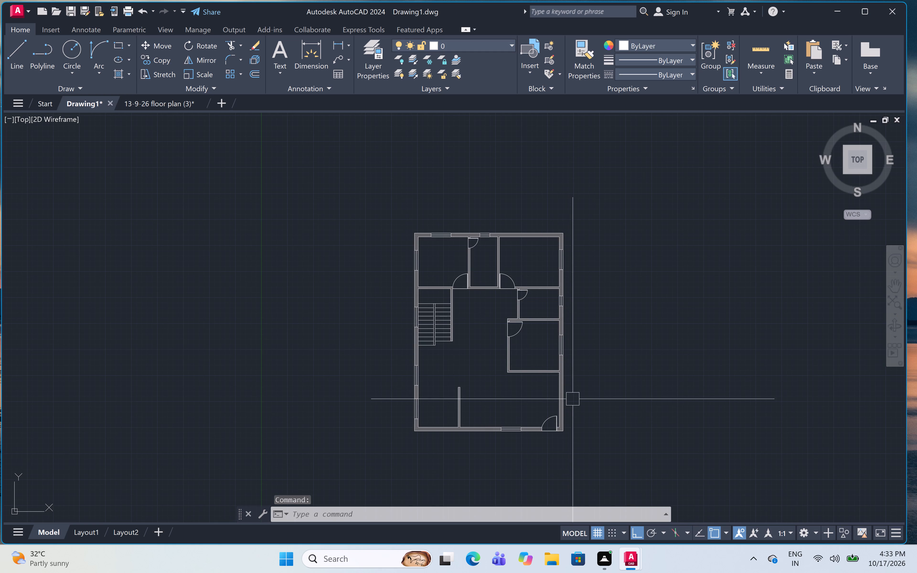
pyautogui.scroll(1, 588, 395)
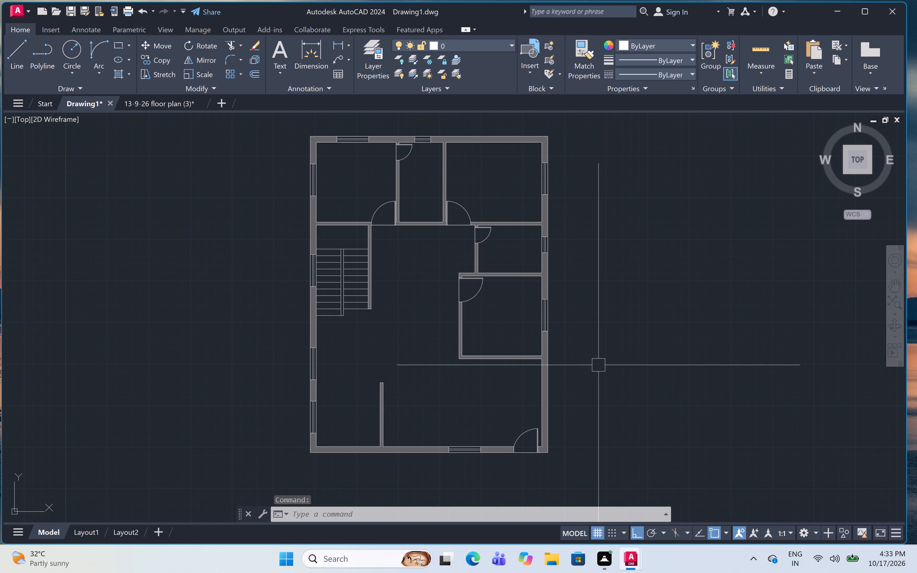
pyautogui.hotkey('ctrl', 'v')
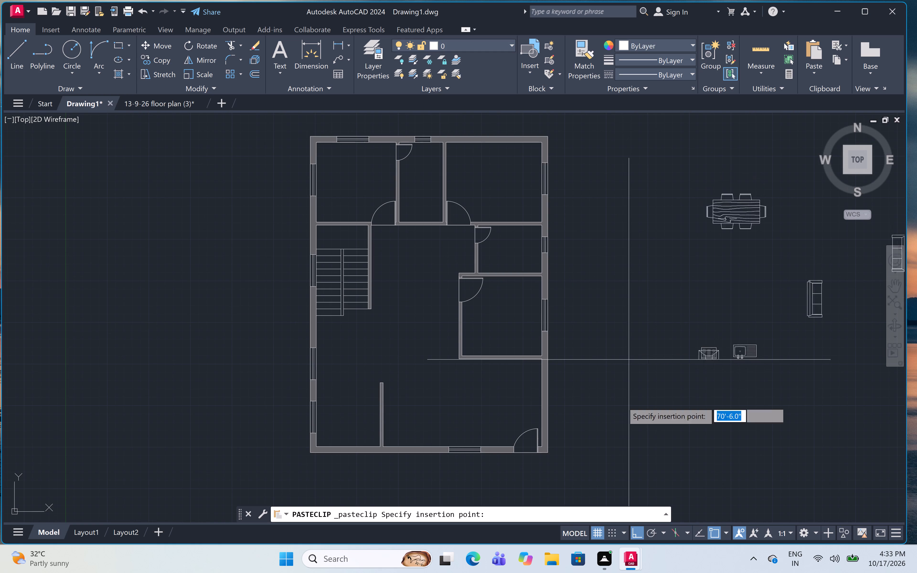
pyautogui.click(576, 446)
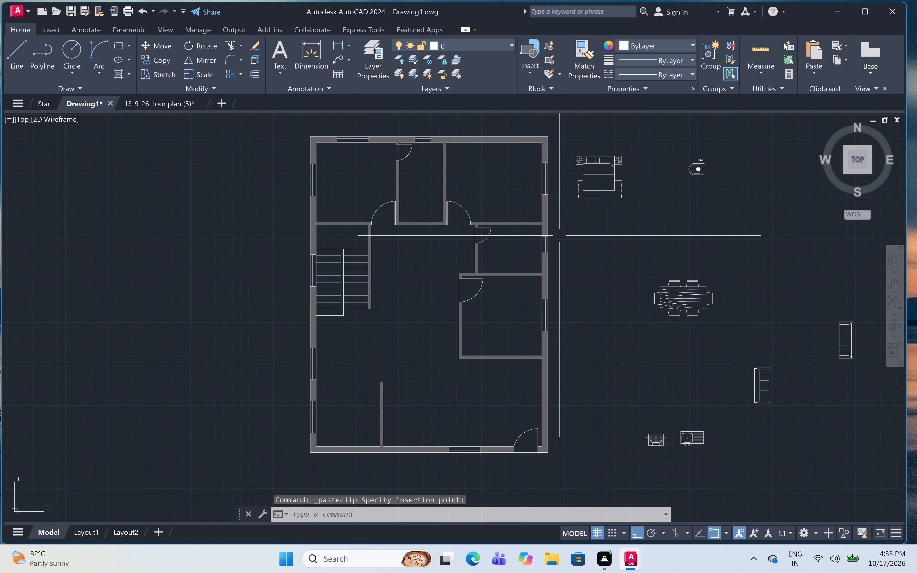
# Rotate the pasted double bed 180° about the middle of its headboard side.
pyautogui.click(564, 136)
pyautogui.click(640, 226)
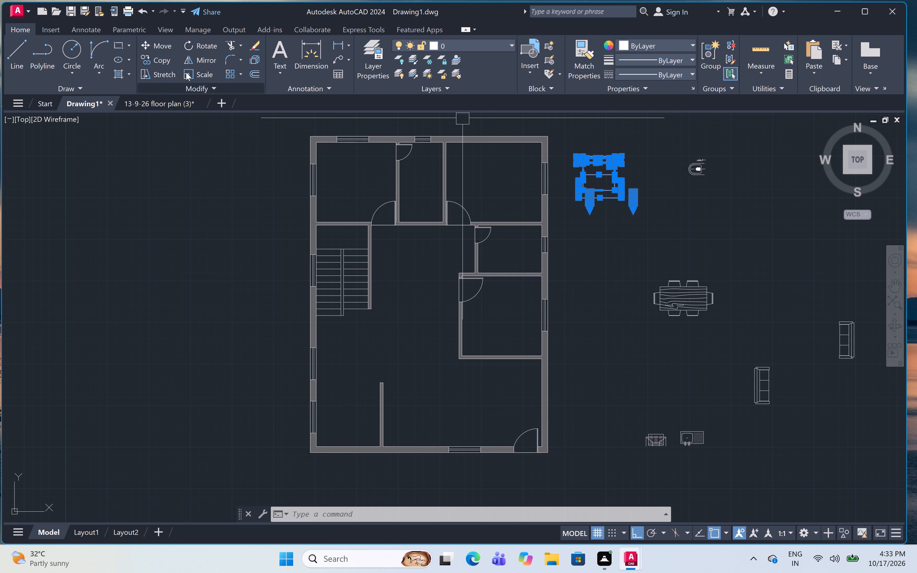
pyautogui.click(209, 44)
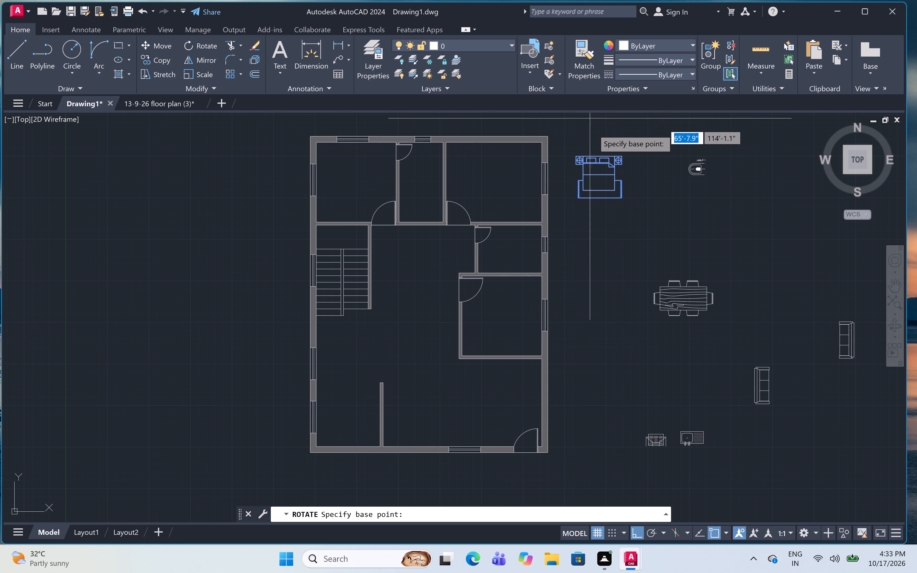
pyautogui.click(597, 153)
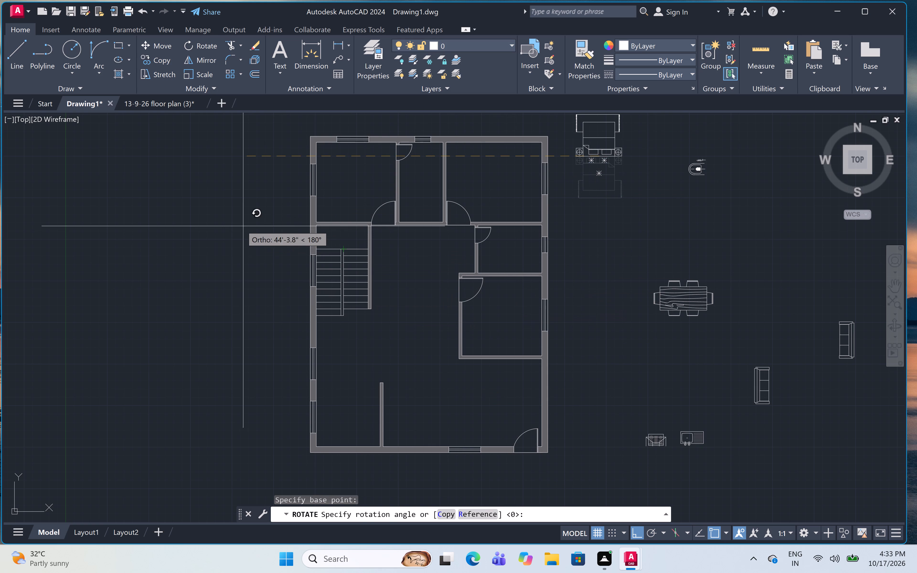
pyautogui.click(223, 221)
# With Ortho off, copy the rotated bed from its headboard into the top-right bedroom, headboard near the bottom partition.
pyautogui.moveTo(608, 196); pyautogui.dragTo(613, 272, button='middle')
pyautogui.click(569, 169)
pyautogui.click(649, 275)
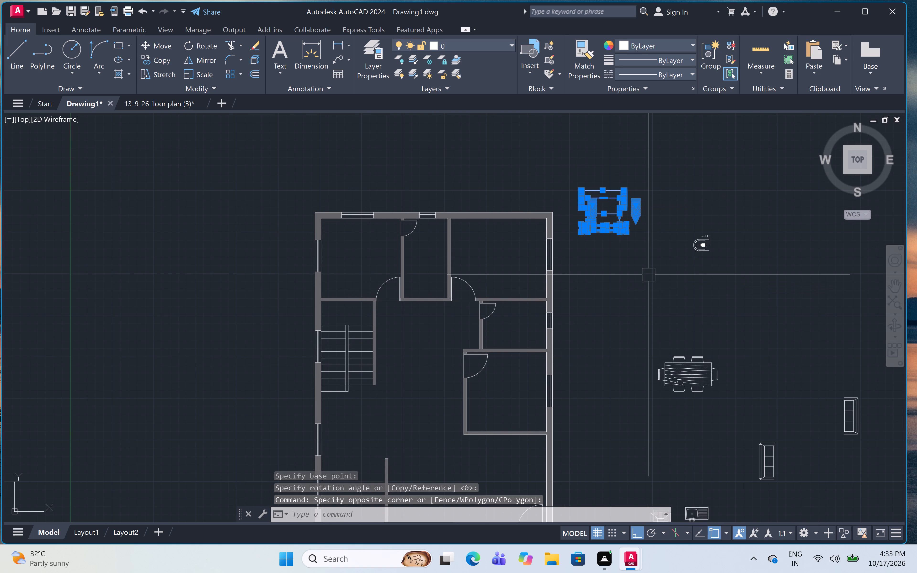
pyautogui.write('co')
pyautogui.press('space')
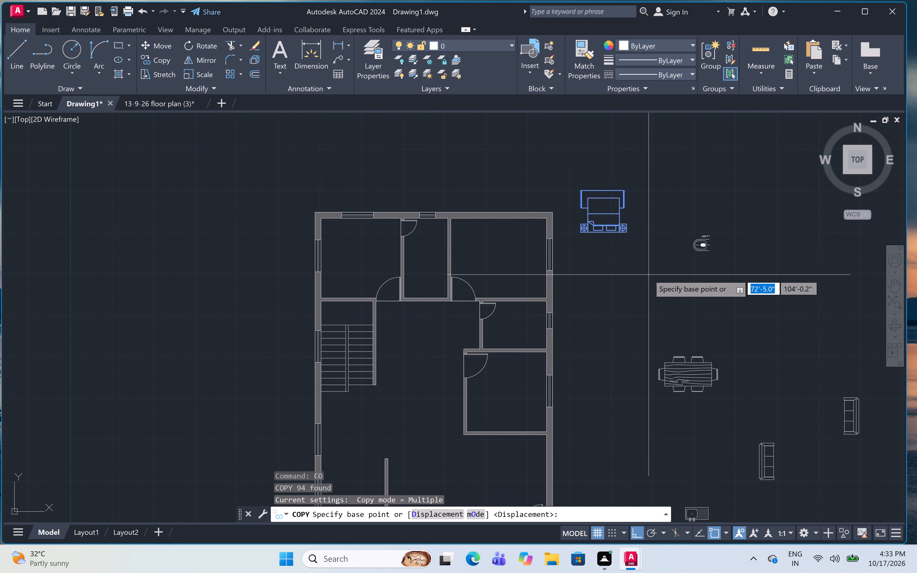
pyautogui.click(636, 531)
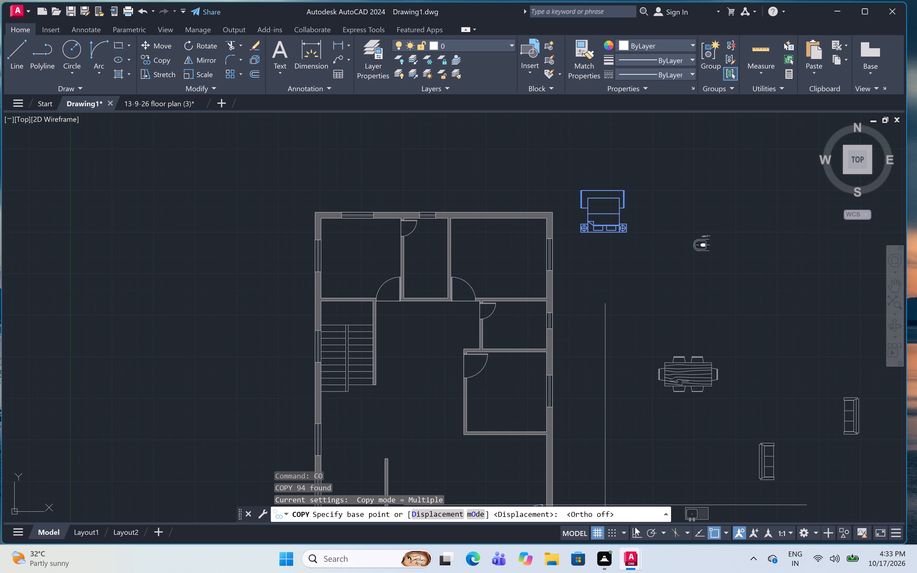
pyautogui.scroll(3, 597, 224)
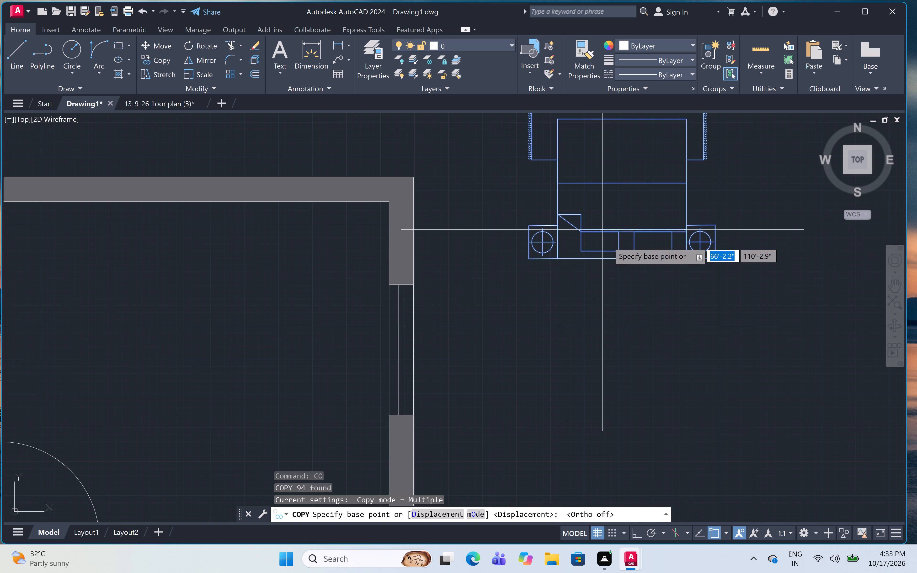
pyautogui.click(623, 257)
pyautogui.scroll(-4, 431, 370)
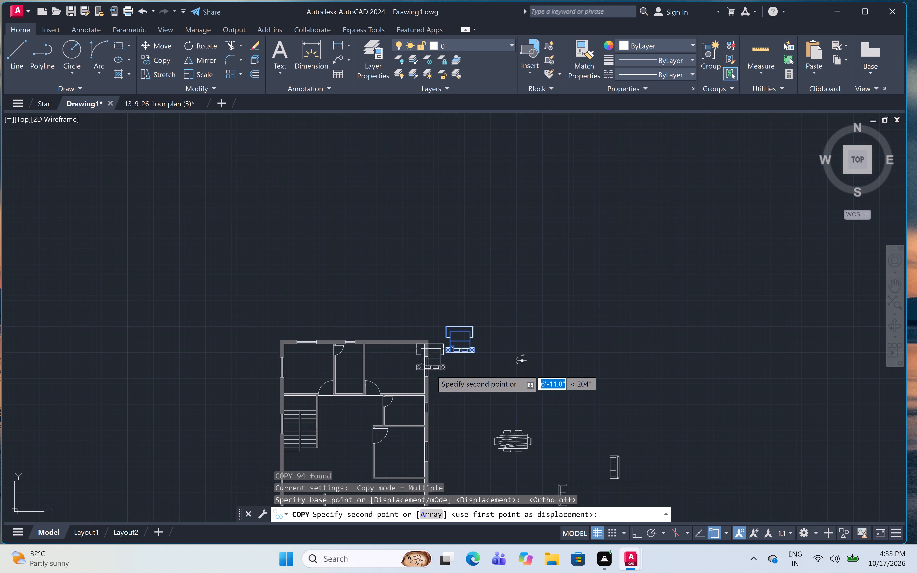
pyautogui.scroll(5, 407, 395)
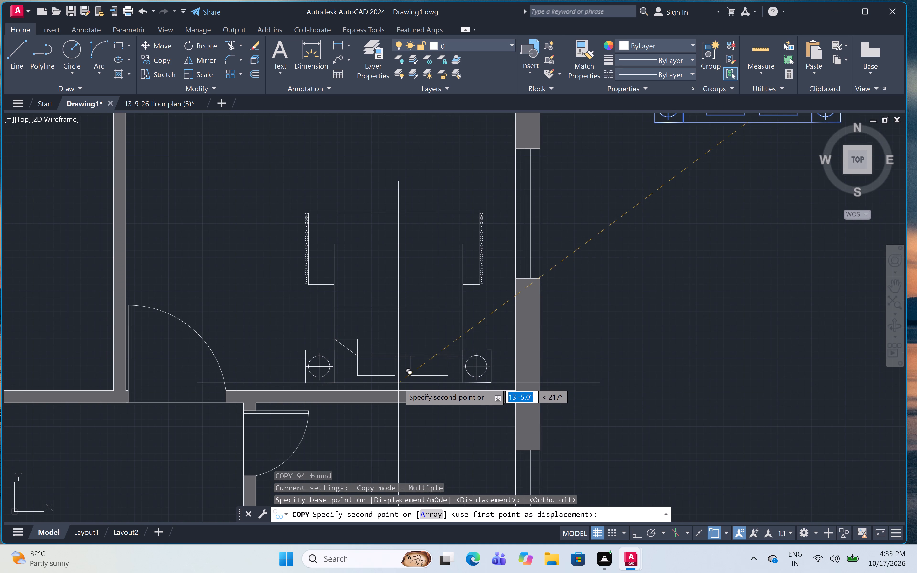
pyautogui.click(398, 383)
# Place another copy of the bed in the top-left bedroom with its headboard near the bottom partition, and end the copying.
pyautogui.scroll(-5, 491, 275)
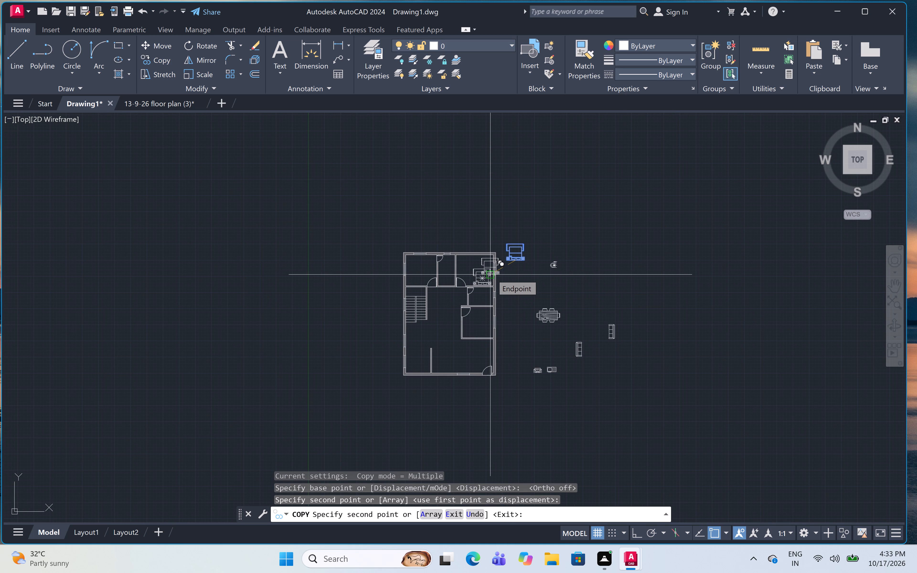
pyautogui.scroll(6, 416, 282)
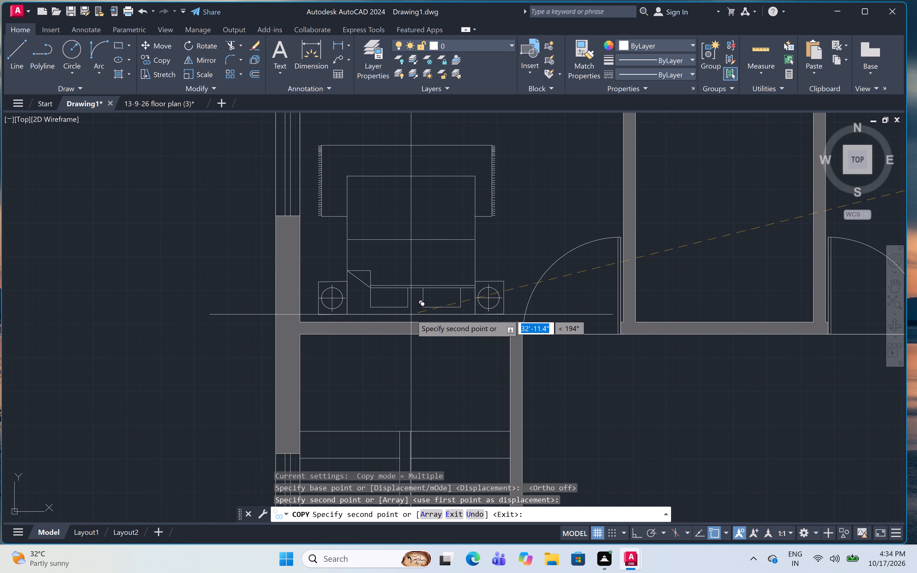
pyautogui.click(414, 314)
pyautogui.scroll(-5, 432, 248)
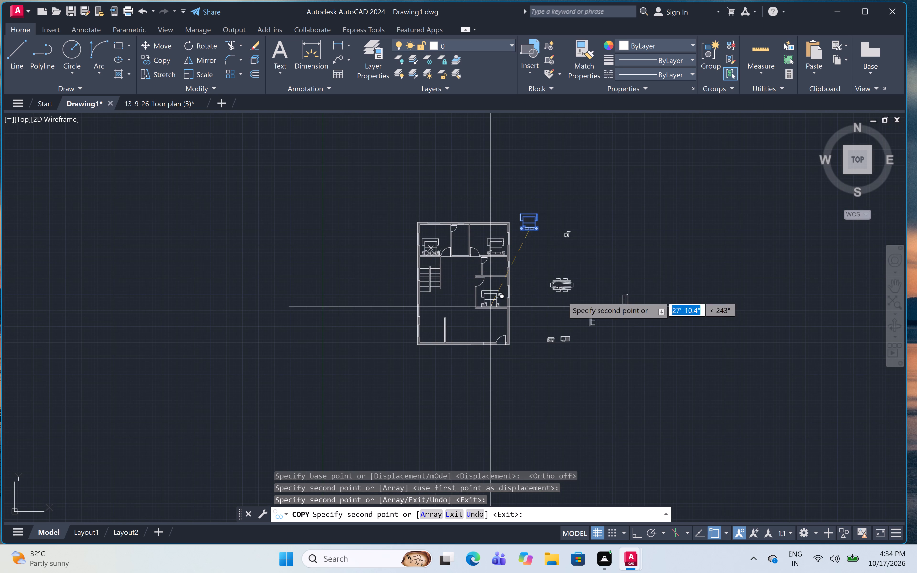
pyautogui.press('Escape')
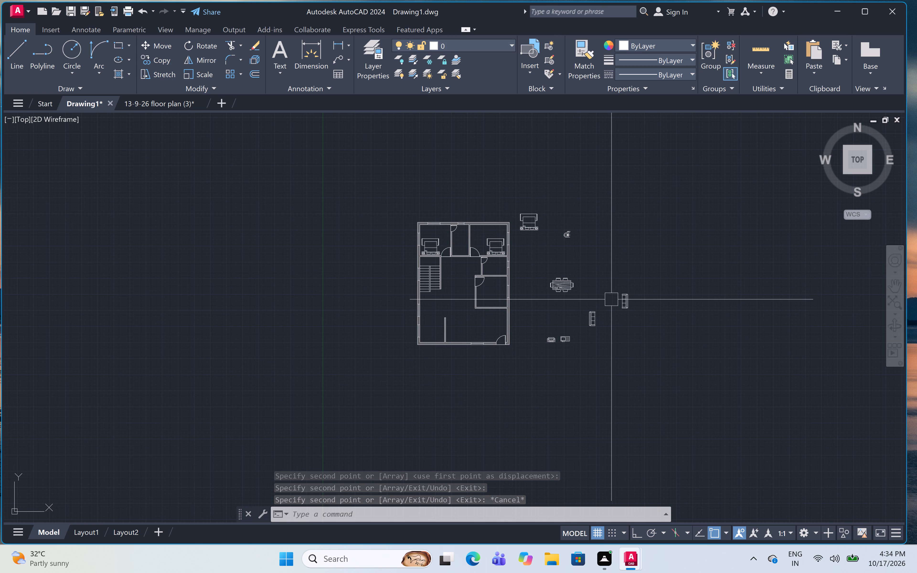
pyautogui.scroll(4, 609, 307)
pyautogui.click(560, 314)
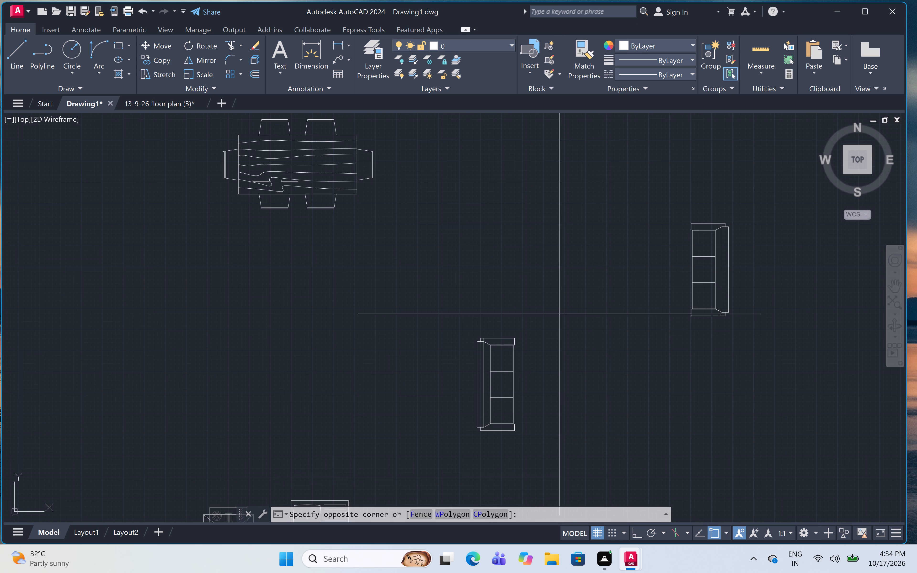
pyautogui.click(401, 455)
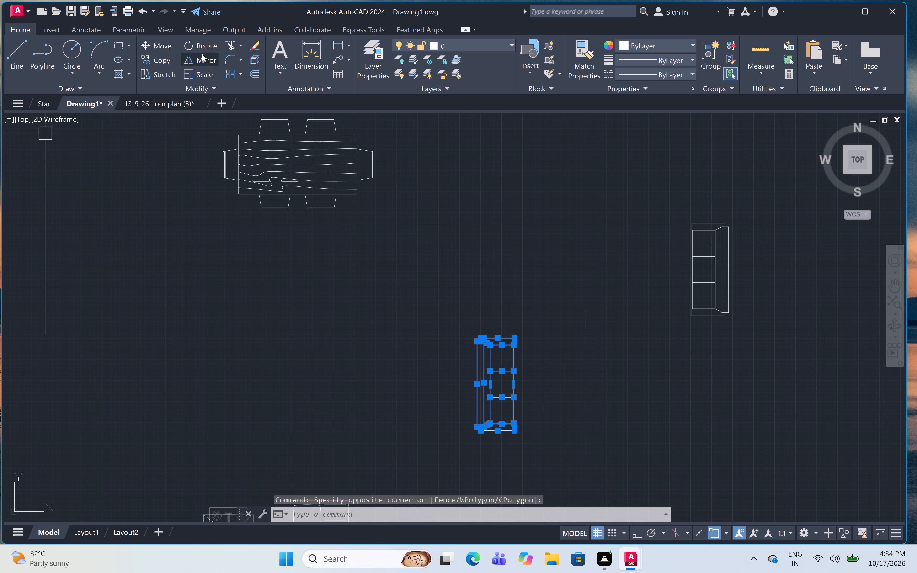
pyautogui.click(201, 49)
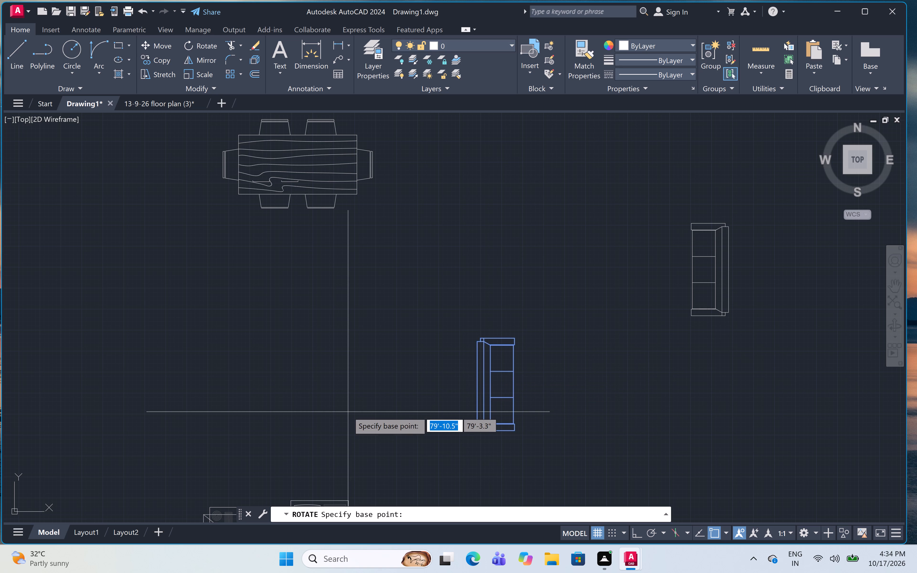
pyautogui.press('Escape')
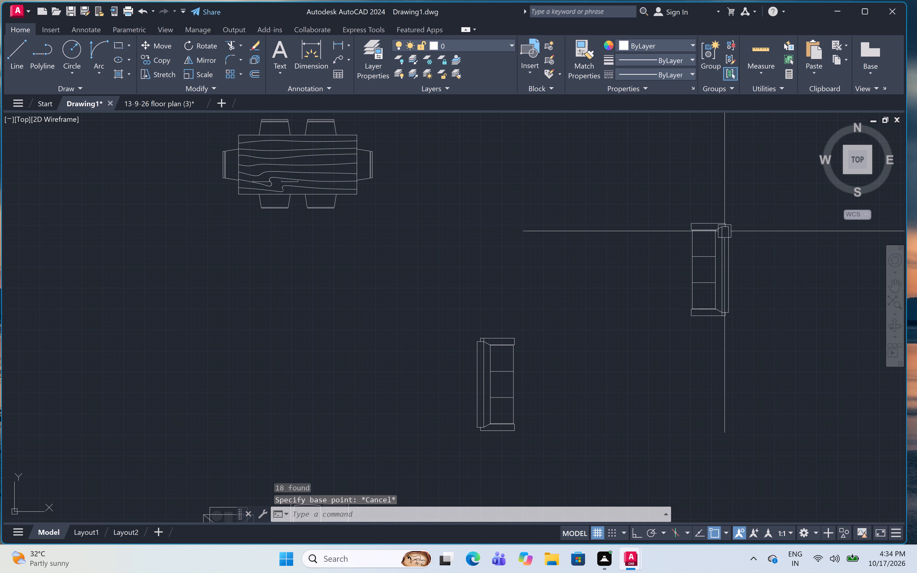
# Rotate the sofa farthest from the plan 90° with Ortho on, so its backrest faces up.
pyautogui.click(751, 192)
pyautogui.click(573, 365)
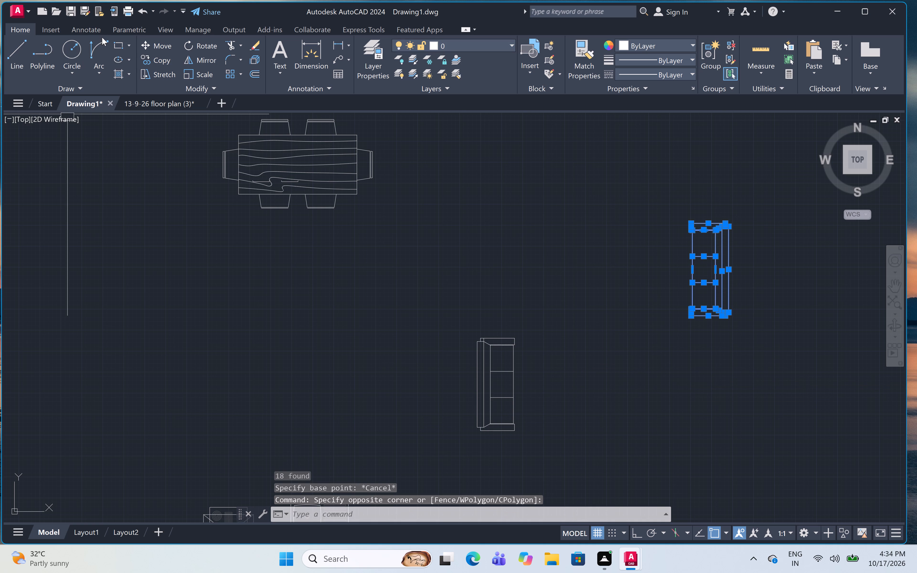
pyautogui.click(209, 47)
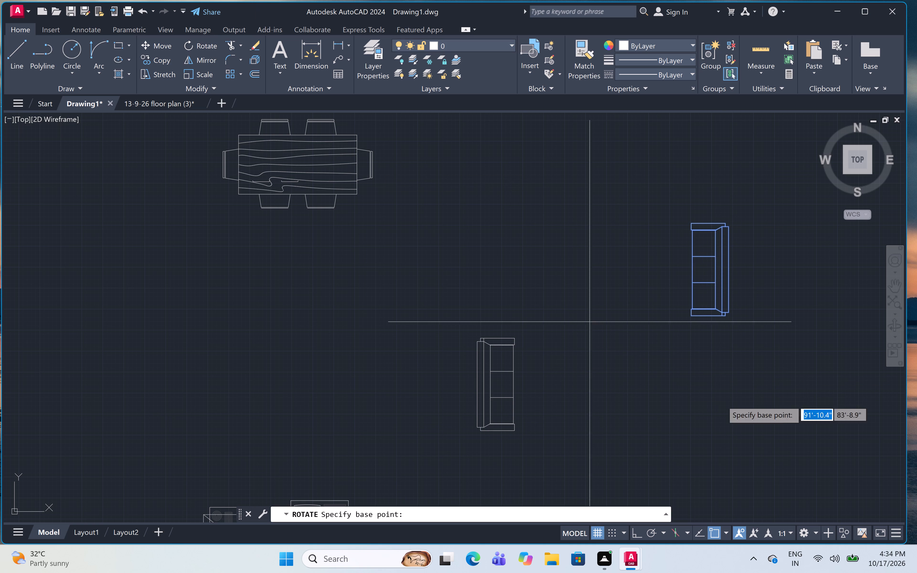
pyautogui.click(727, 273)
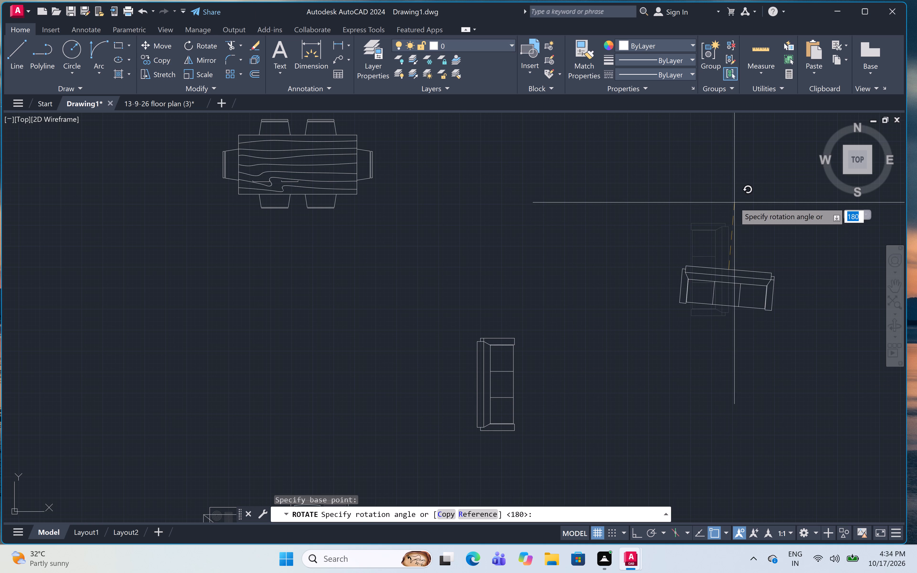
pyautogui.press('F8')
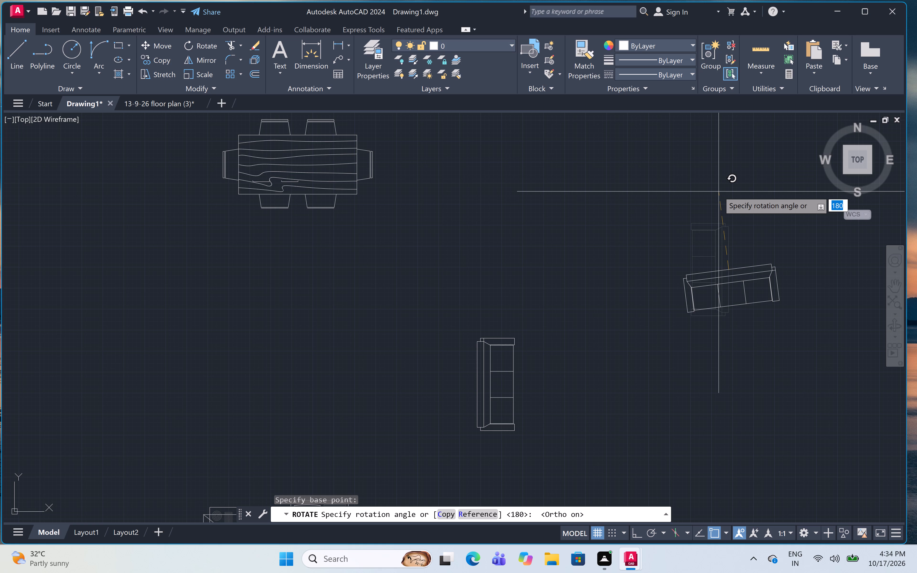
pyautogui.click(716, 208)
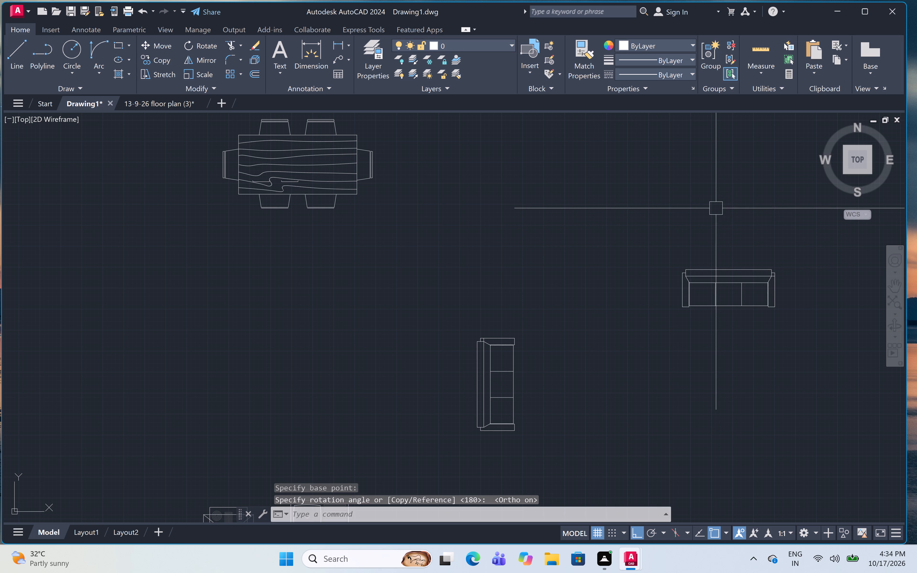
# With Ortho off, move the horizontal sofa from its middle to just above and right of the upright sofa.
pyautogui.click(802, 246)
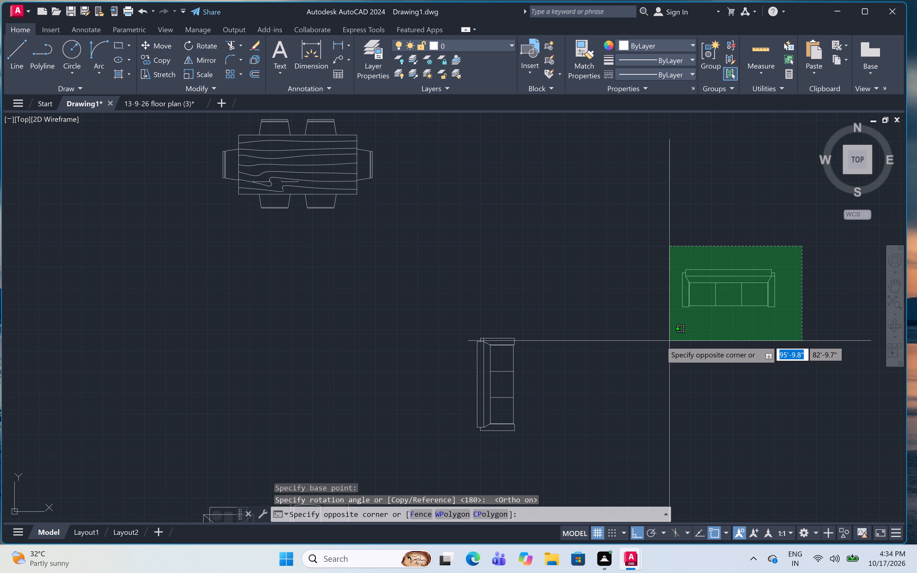
pyautogui.click(658, 341)
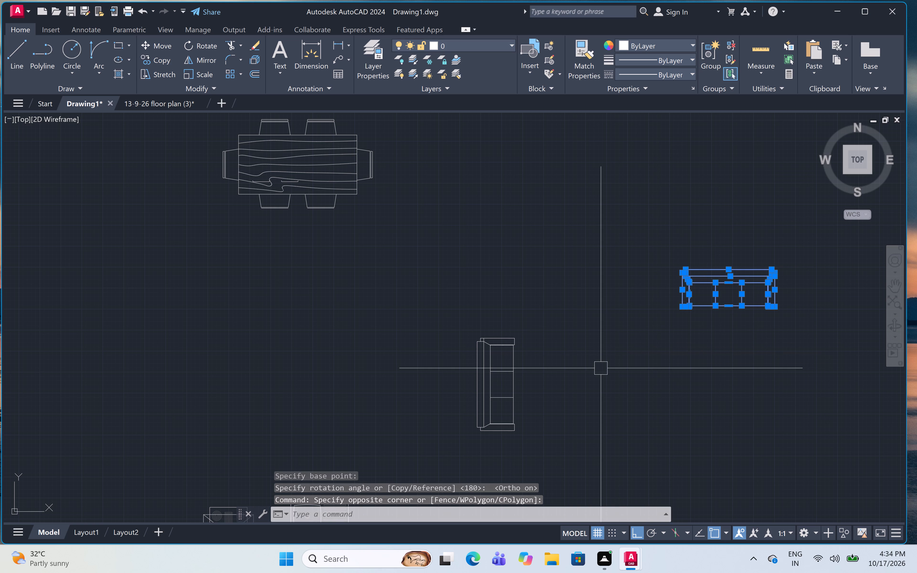
pyautogui.write('m')
pyautogui.press('space')
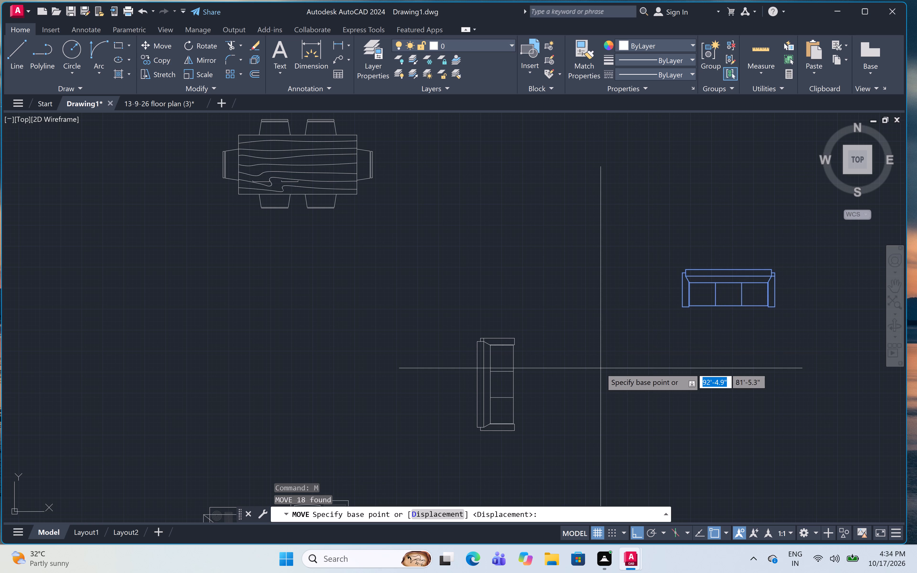
pyautogui.click(639, 530)
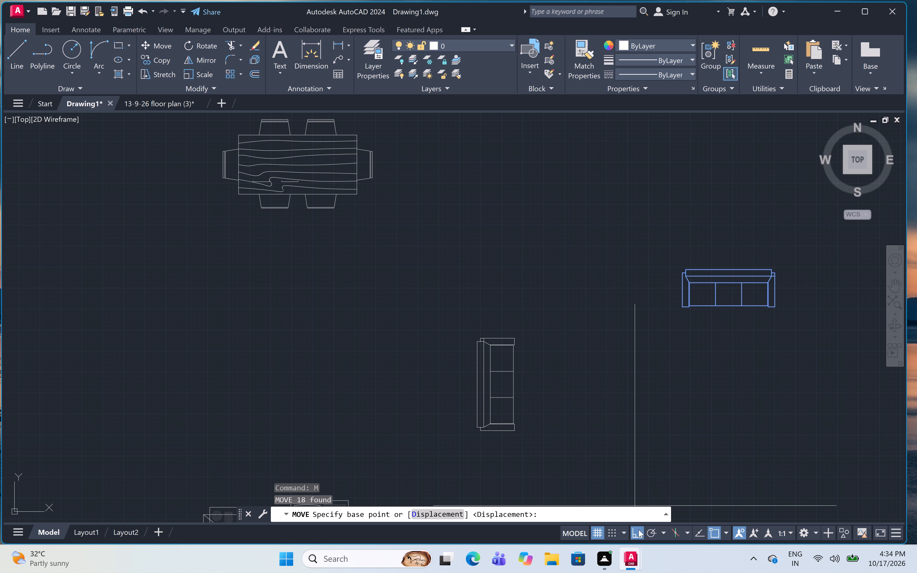
pyautogui.click(728, 293)
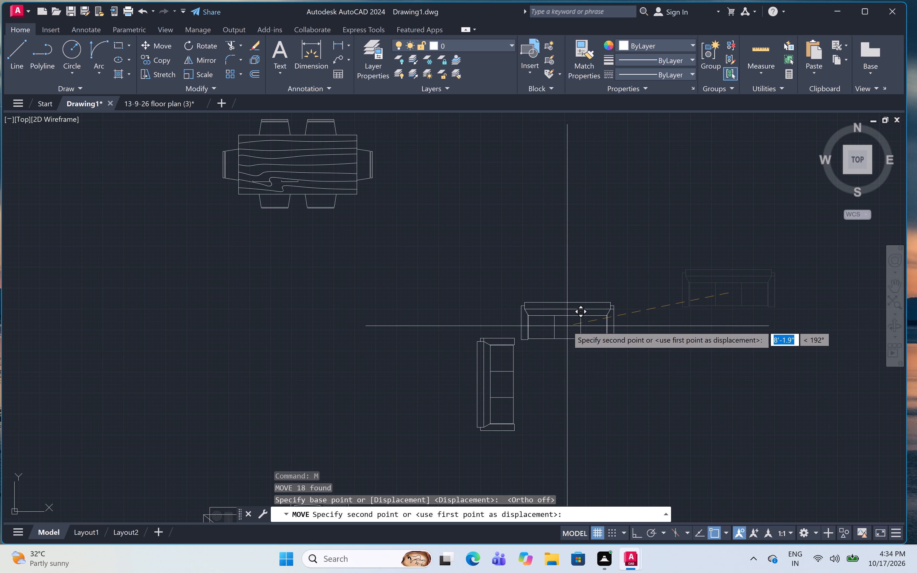
pyautogui.click(567, 320)
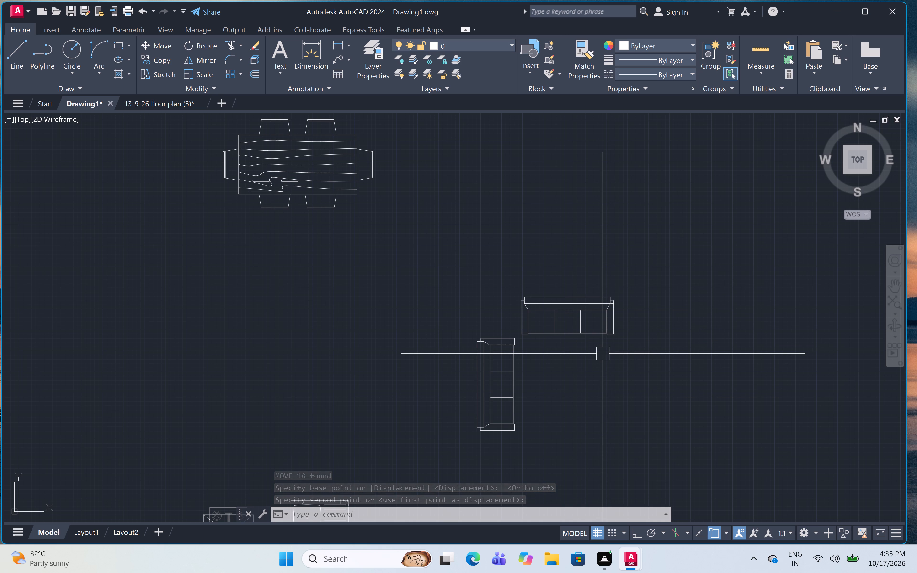
# Mirror the horizontal sofa with Ortho on about a horizontal line near the upright sofa's middle, keeping the source sofa.
pyautogui.scroll(2, 603, 354)
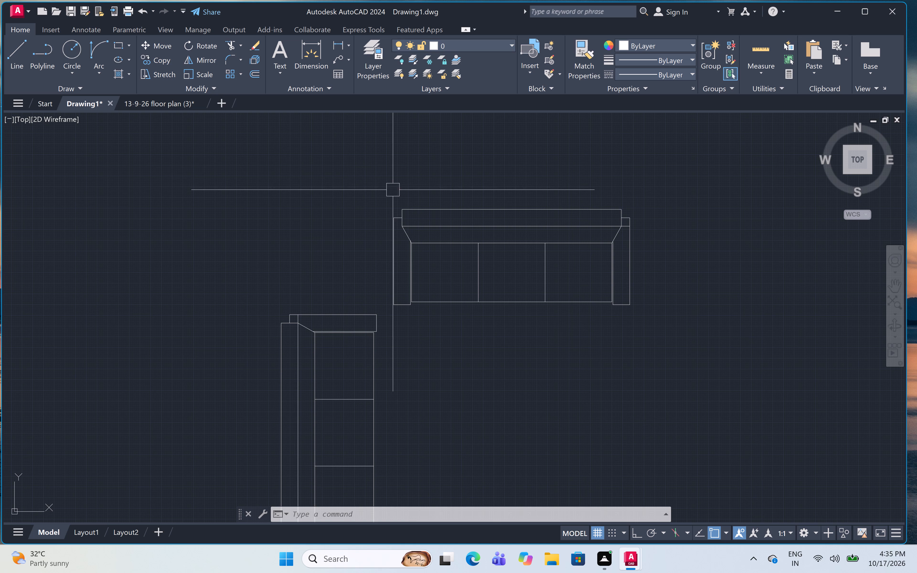
pyautogui.moveTo(387, 181); pyautogui.dragTo(388, 183)
pyautogui.click(680, 356)
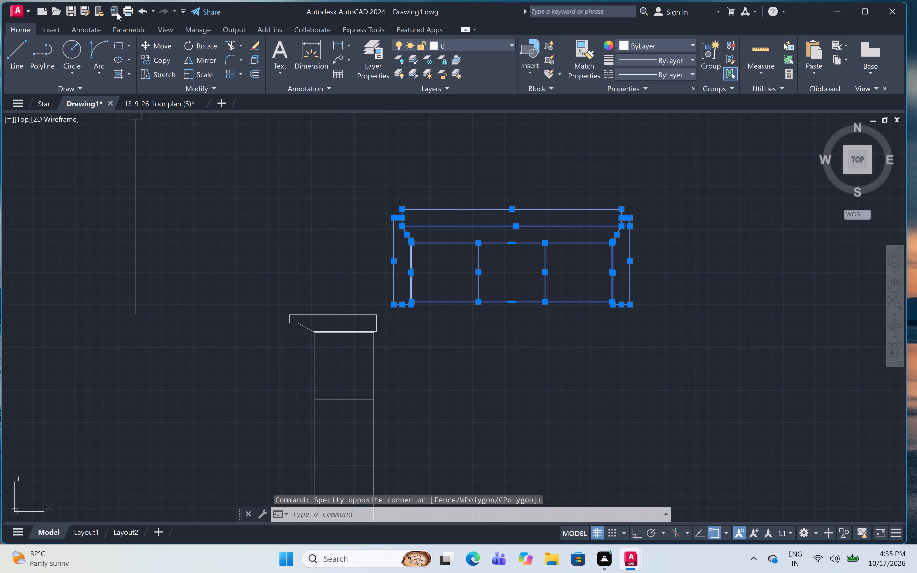
pyautogui.click(208, 61)
pyautogui.scroll(-4, 276, 147)
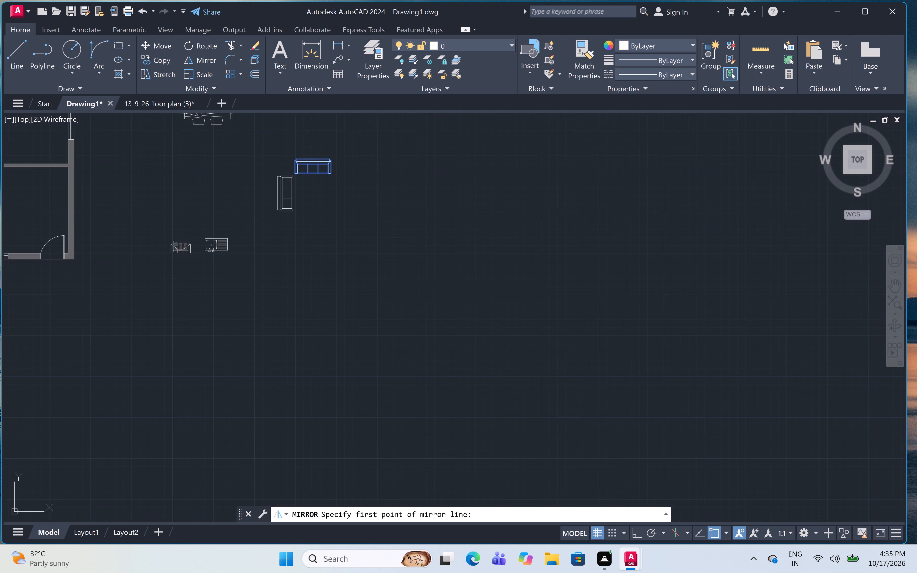
pyautogui.click(636, 533)
pyautogui.scroll(3, 264, 160)
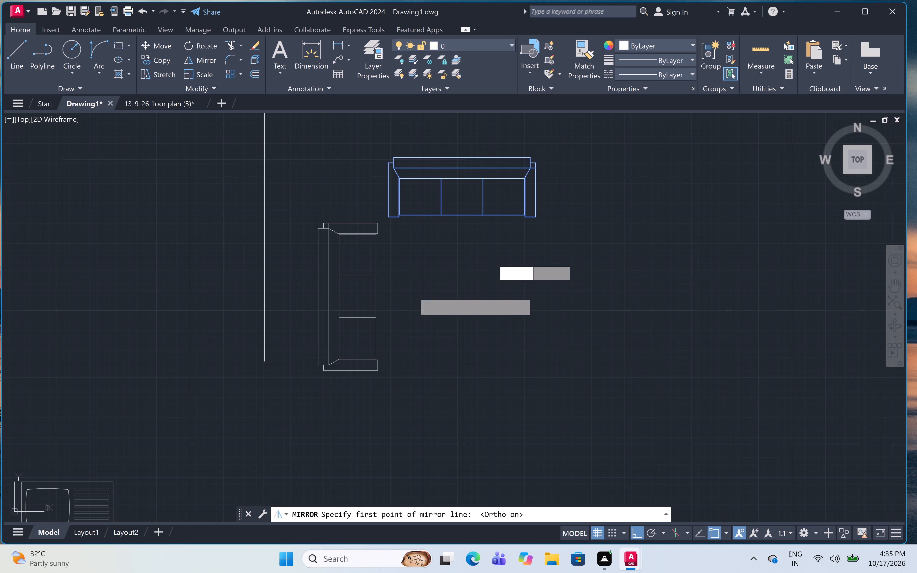
pyautogui.click(442, 297)
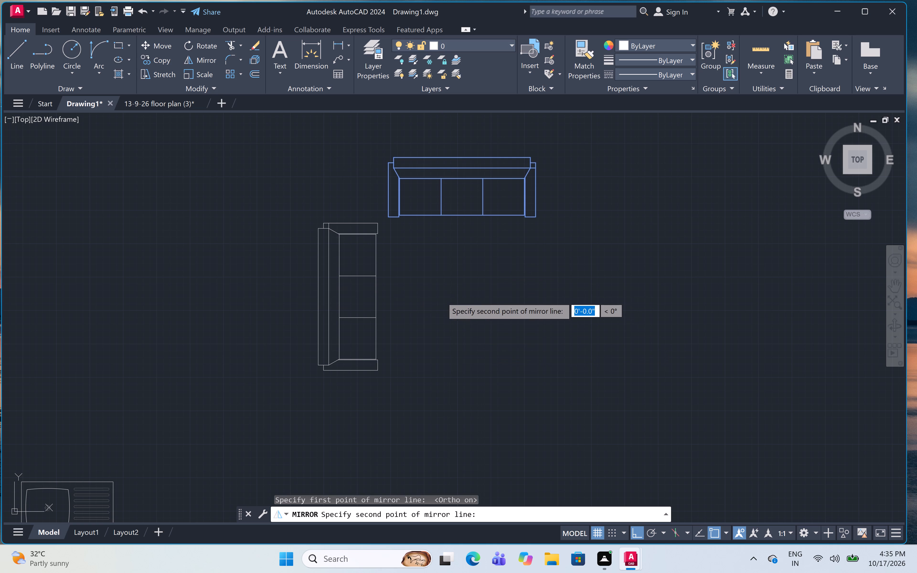
pyautogui.click(783, 279)
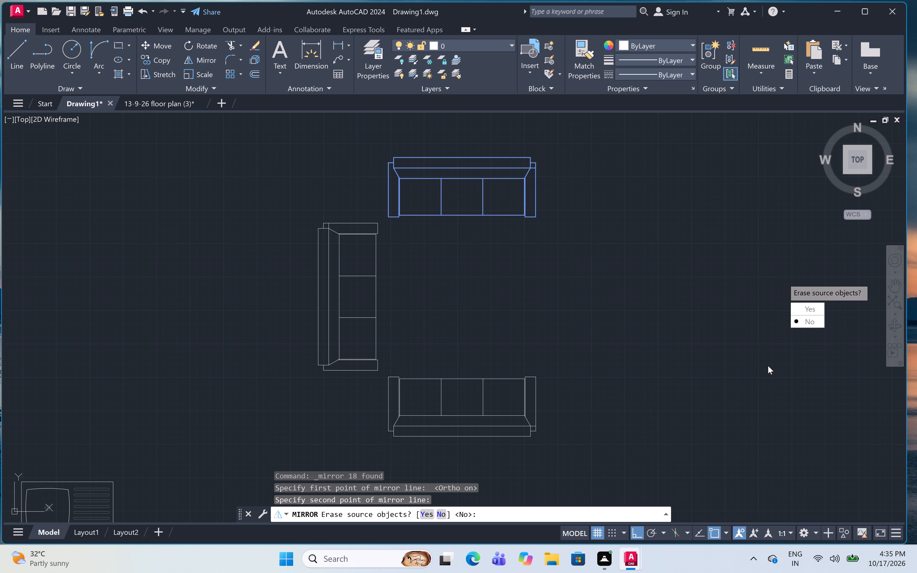
pyautogui.write('n')
pyautogui.press('space')
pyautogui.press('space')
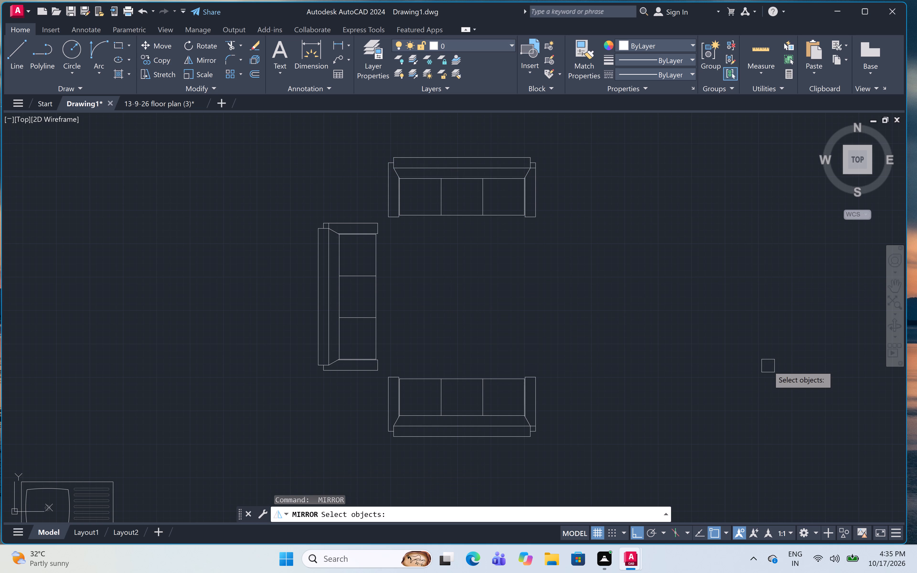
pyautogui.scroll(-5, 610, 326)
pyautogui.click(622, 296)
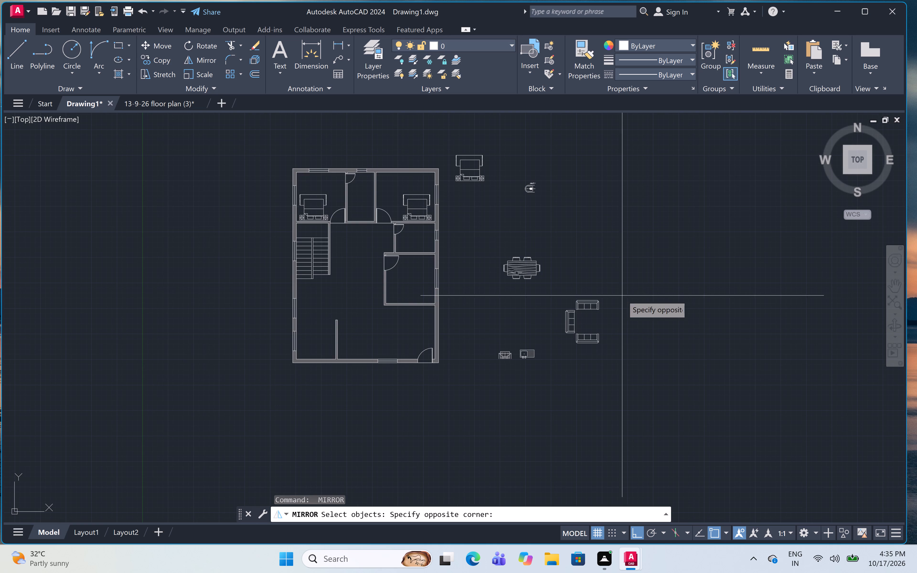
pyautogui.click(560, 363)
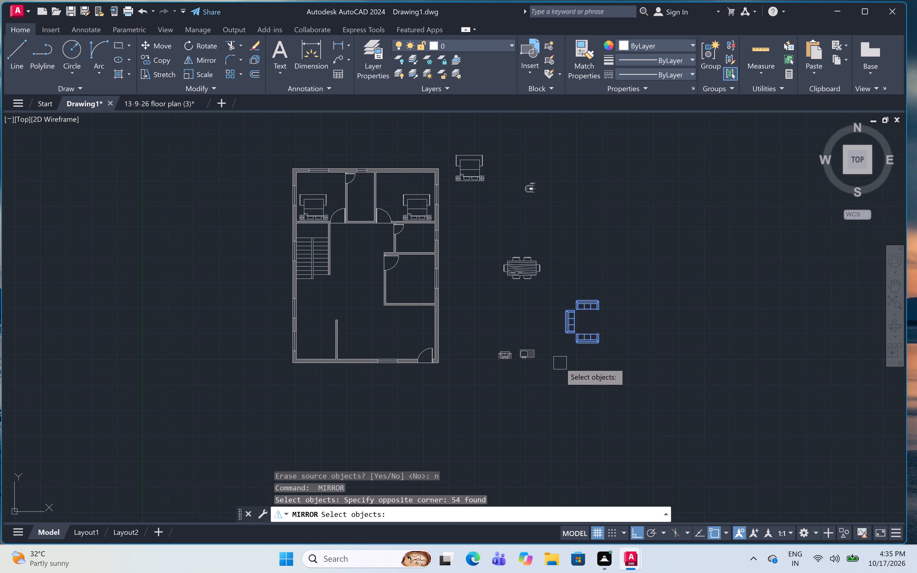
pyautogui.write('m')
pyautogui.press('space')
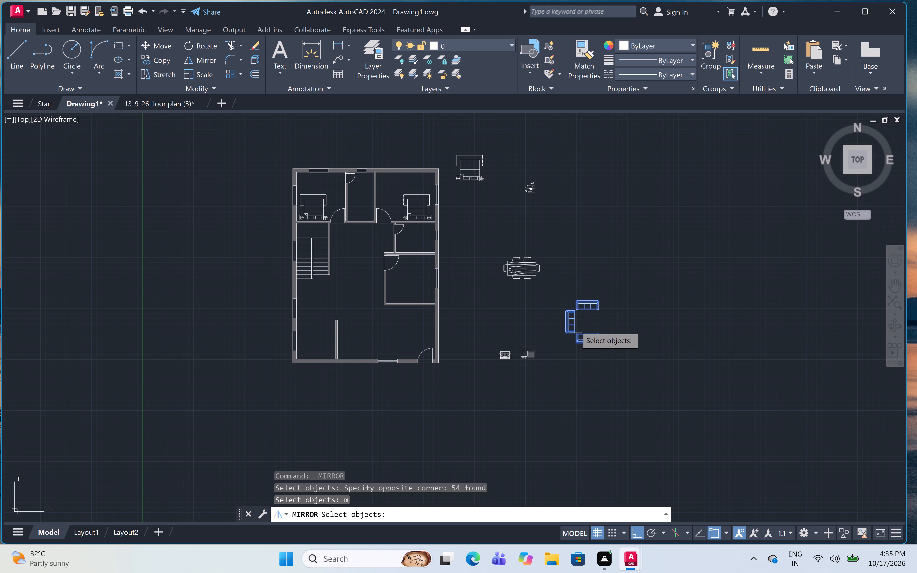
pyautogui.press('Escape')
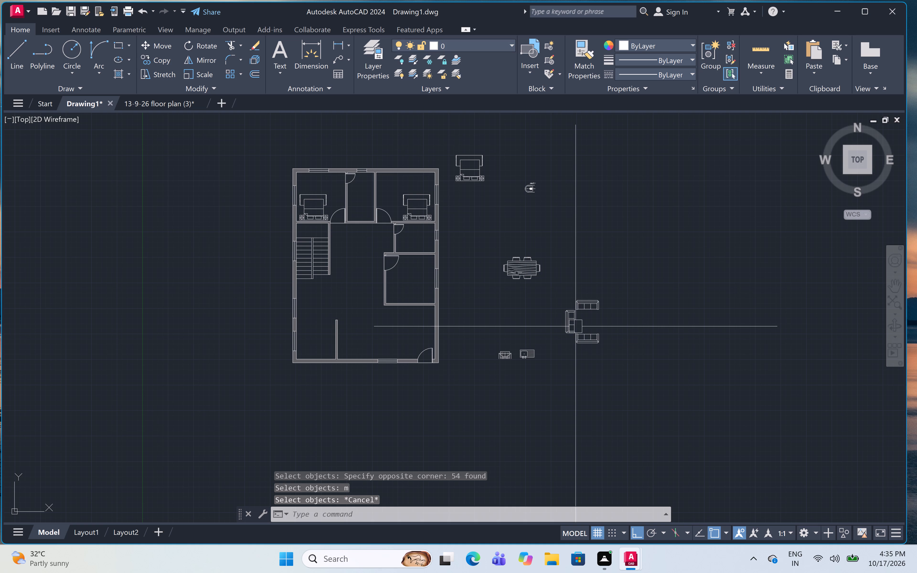
# Move the three-sofa group with Ortho off into the lower living area, upright sofa's back beside the short partition wall.
pyautogui.click(609, 265)
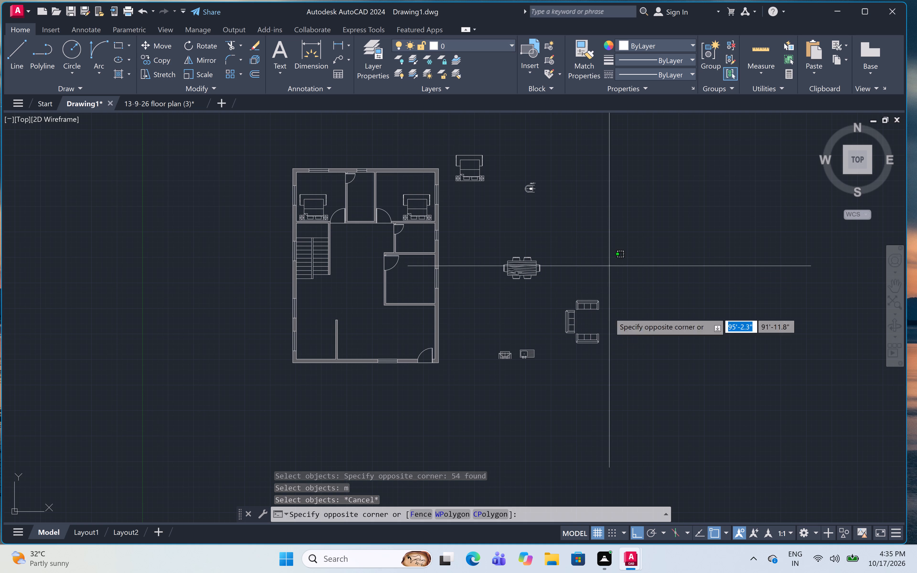
pyautogui.click(557, 397)
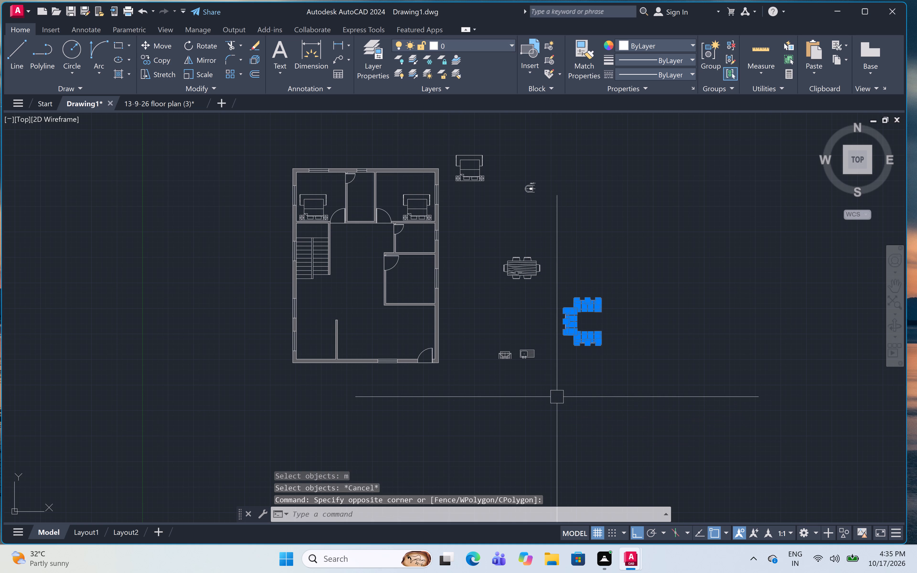
pyautogui.write('m')
pyautogui.press('space')
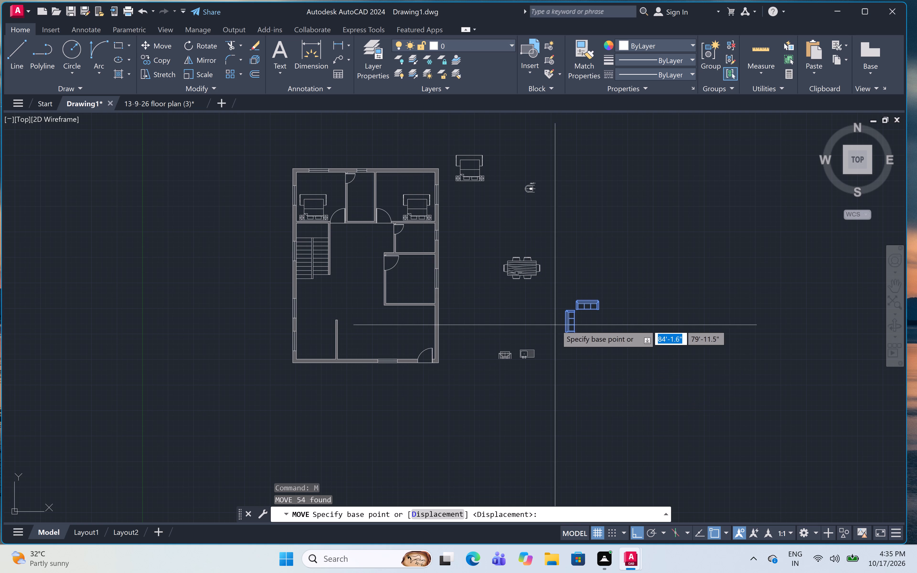
pyautogui.click(569, 320)
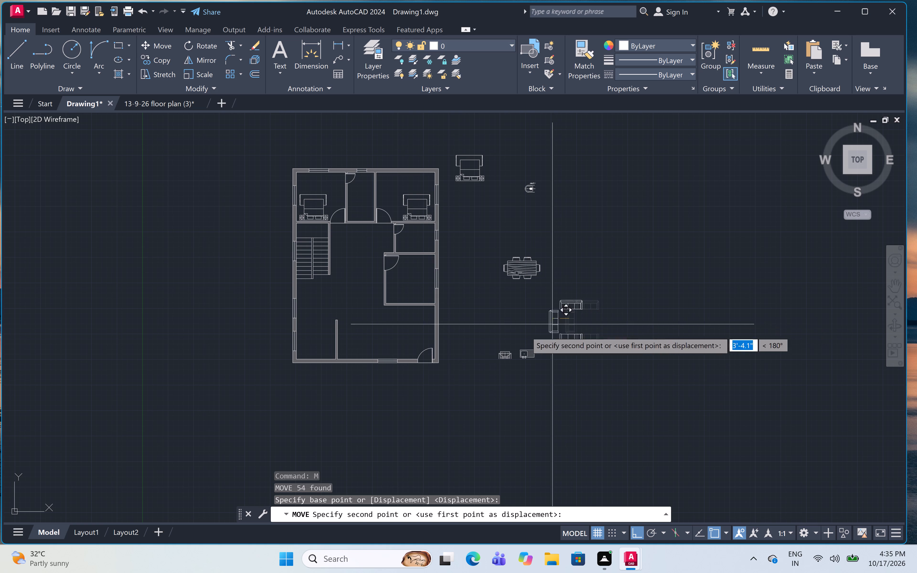
pyautogui.scroll(2, 302, 350)
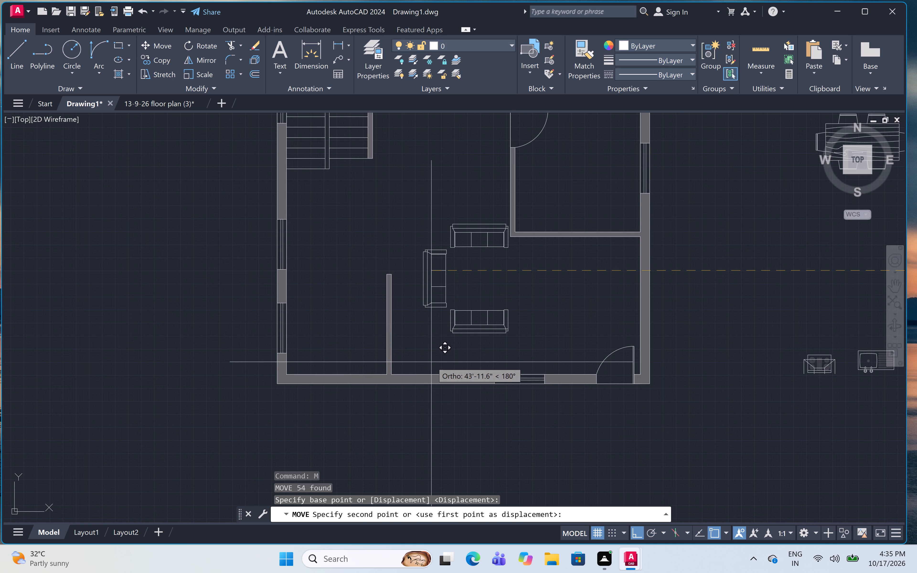
pyautogui.press('F8')
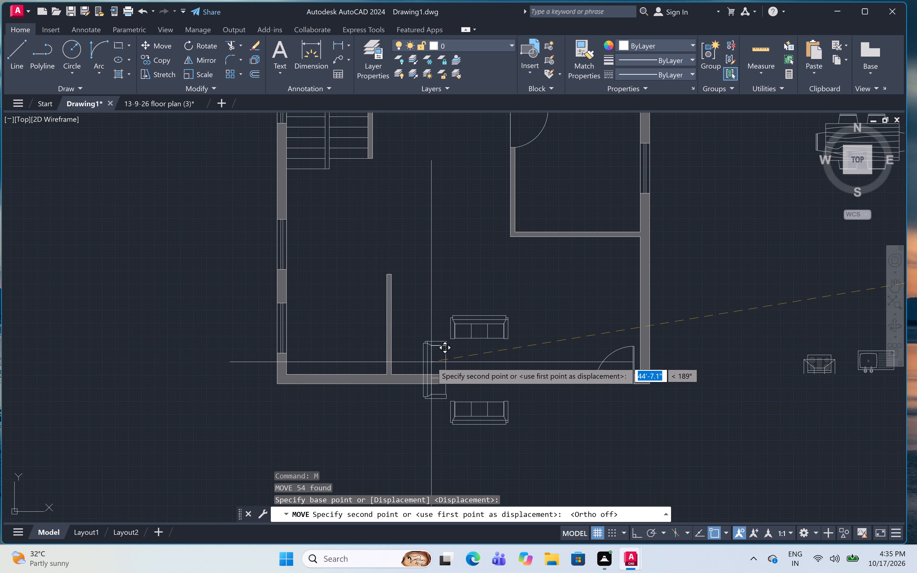
pyautogui.scroll(3, 377, 321)
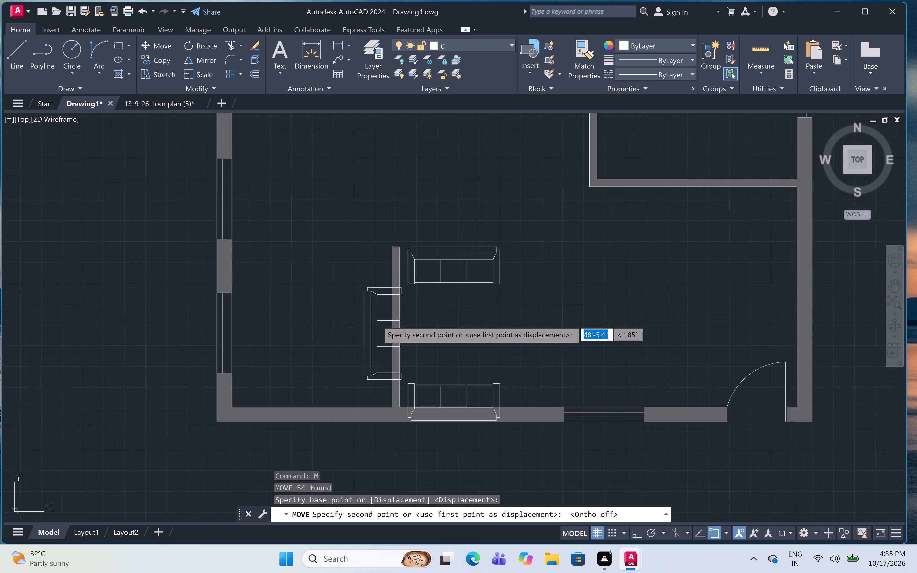
pyautogui.scroll(-2, 446, 316)
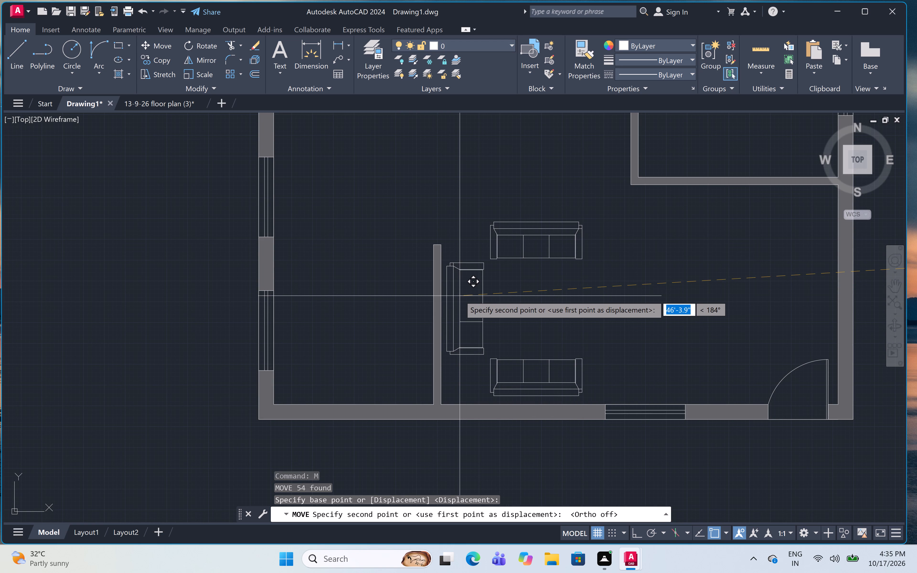
pyautogui.click(459, 295)
# Move the toilet symbol into the small room below the top-right bedroom, its back near the outer wall at the window.
pyautogui.scroll(-3, 480, 275)
pyautogui.moveTo(510, 271); pyautogui.dragTo(528, 296, button='middle')
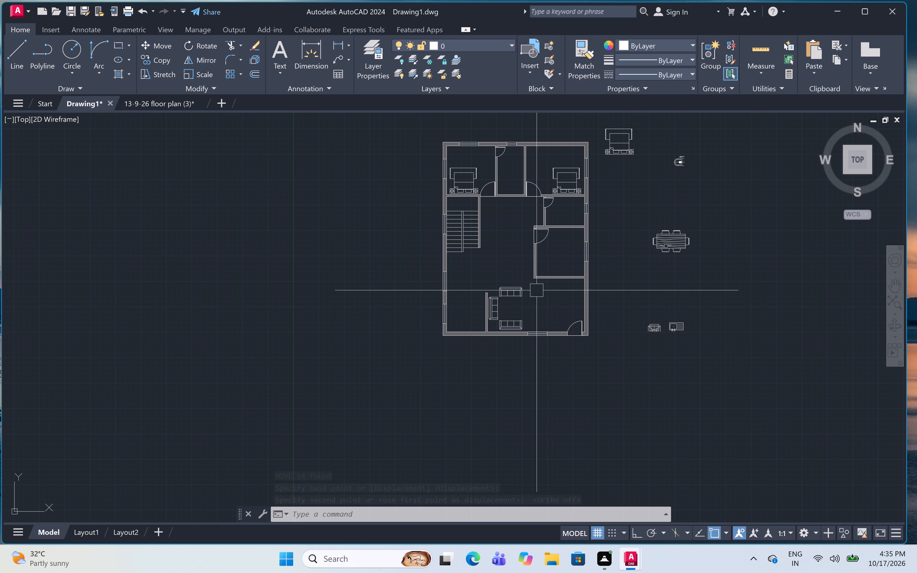
pyautogui.moveTo(548, 281); pyautogui.dragTo(561, 335, button='middle')
pyautogui.scroll(3, 681, 200)
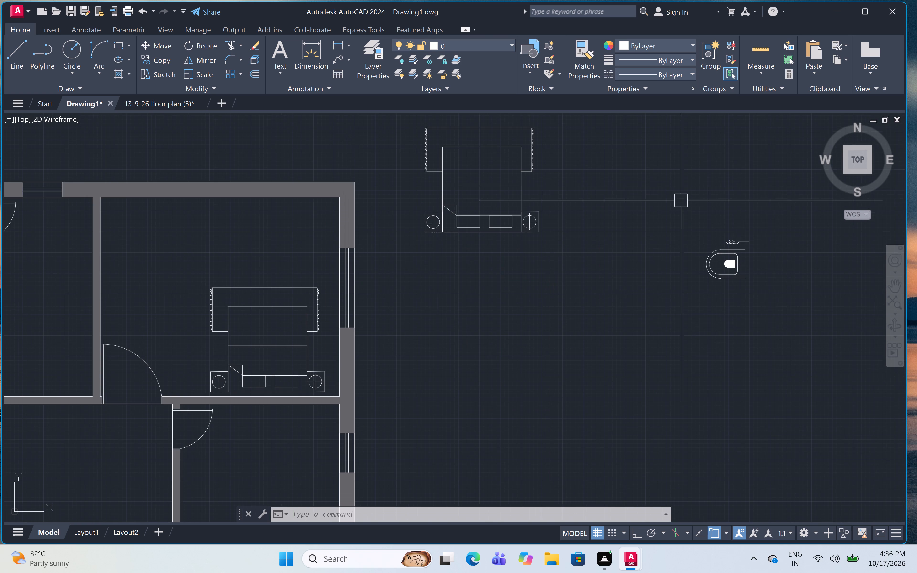
pyautogui.click(774, 188)
pyautogui.click(686, 334)
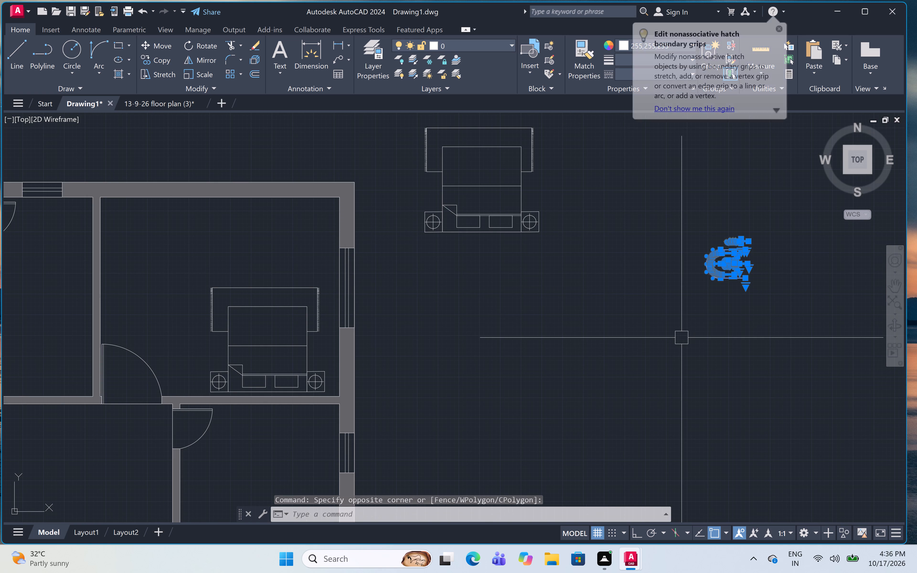
pyautogui.write('m')
pyautogui.press('space')
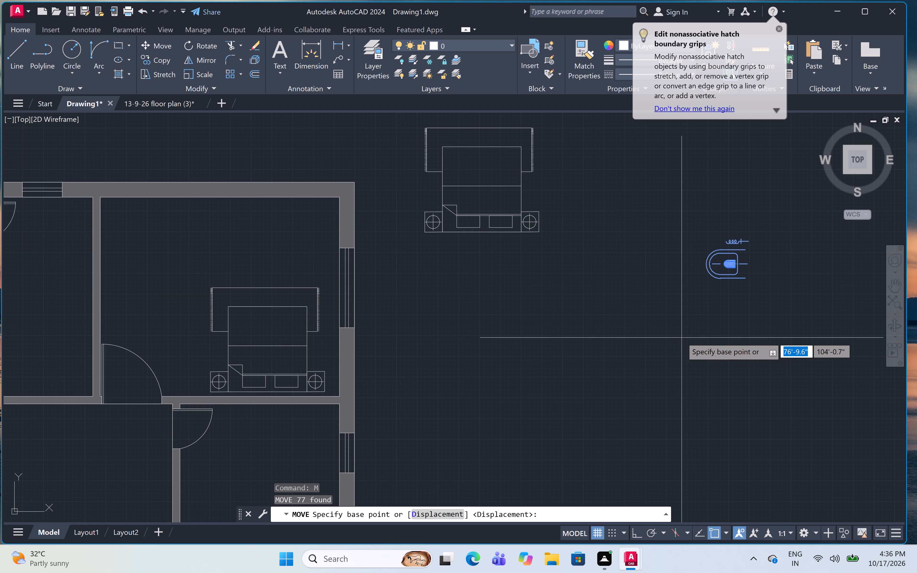
pyautogui.click(752, 262)
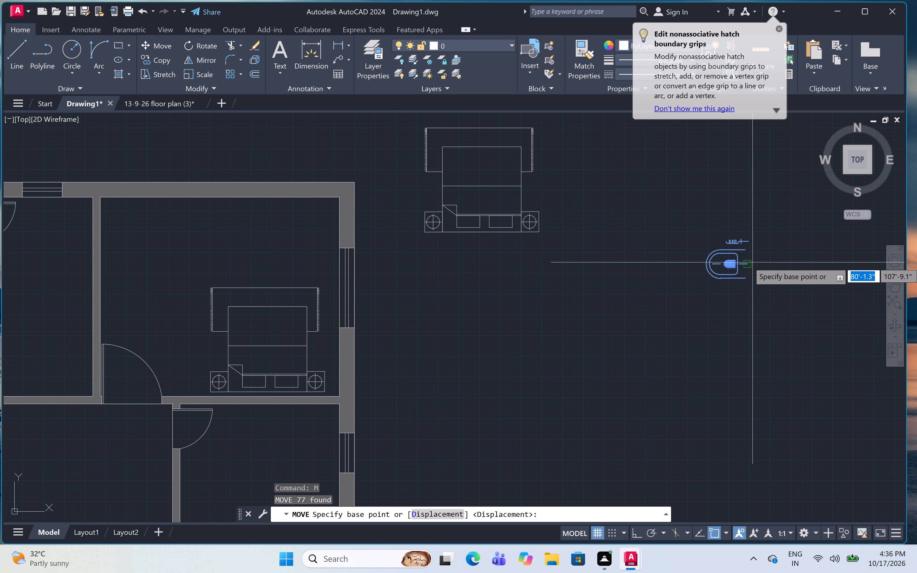
pyautogui.scroll(-3, 389, 339)
pyautogui.scroll(4, 357, 378)
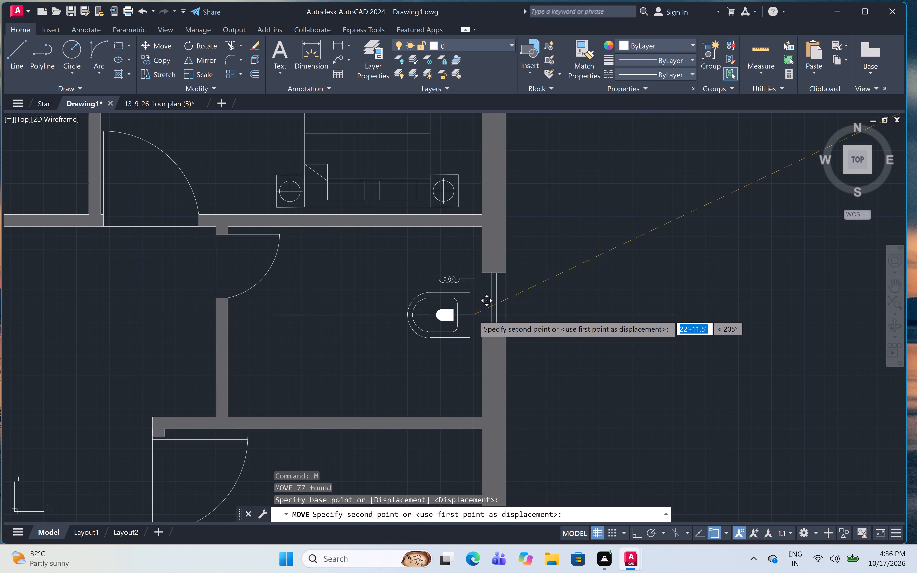
pyautogui.click(474, 317)
# Move the stove and sink symbols together into the lower-left kitchen, side by side just above the bottom outer wall.
pyautogui.scroll(-4, 508, 327)
pyautogui.moveTo(526, 354); pyautogui.dragTo(545, 264, button='middle')
pyautogui.moveTo(546, 262); pyautogui.dragTo(561, 285, button='middle')
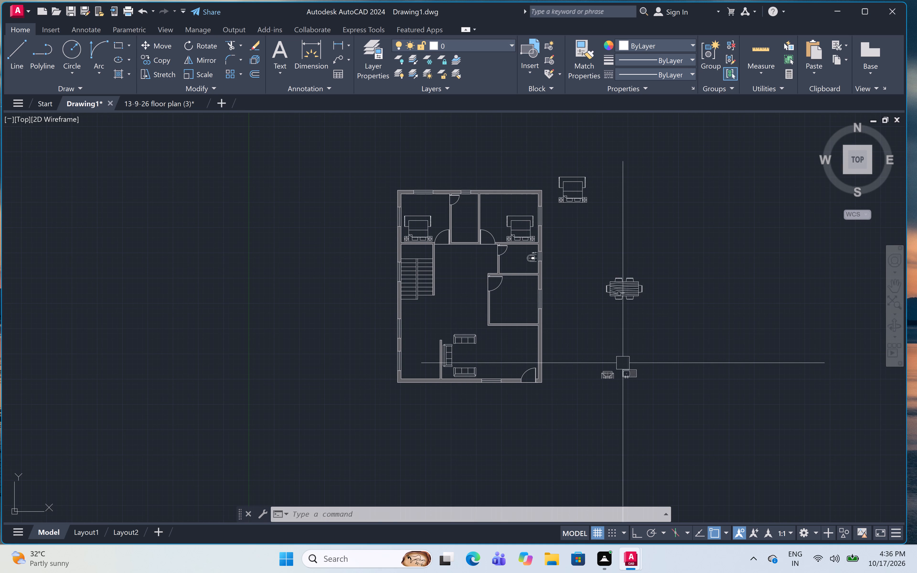
pyautogui.scroll(2, 623, 362)
pyautogui.click(662, 352)
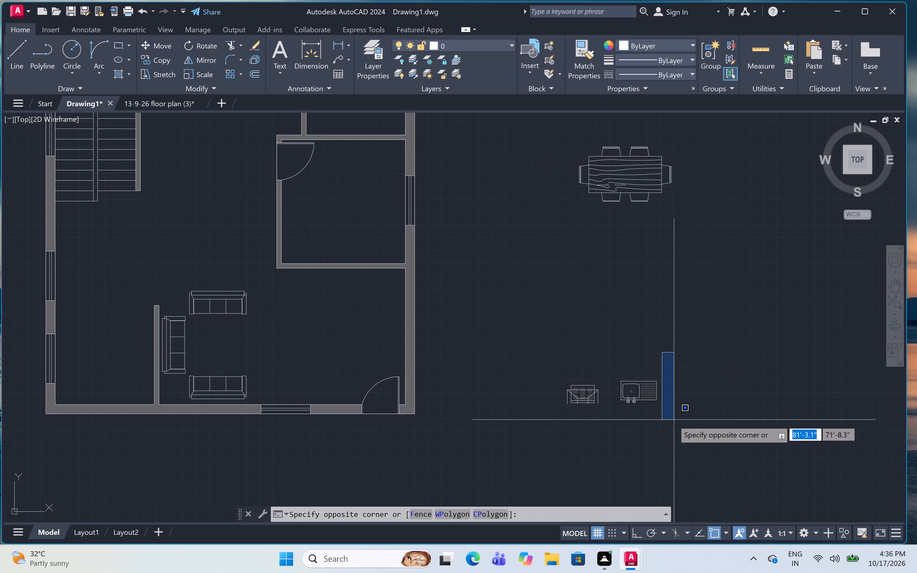
pyautogui.click(512, 463)
pyautogui.write('m')
pyautogui.press('space')
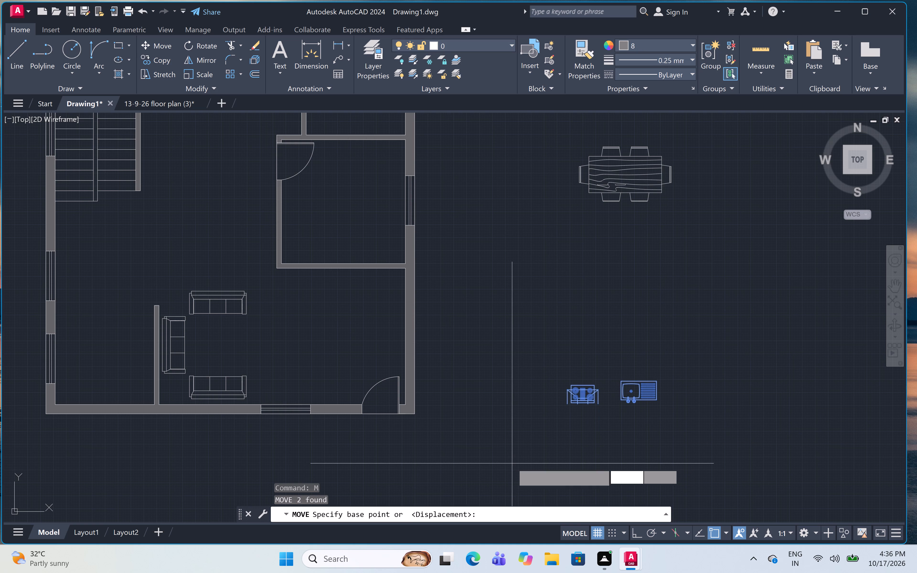
pyautogui.click(577, 397)
pyautogui.scroll(-4, 522, 400)
pyautogui.scroll(4, 371, 406)
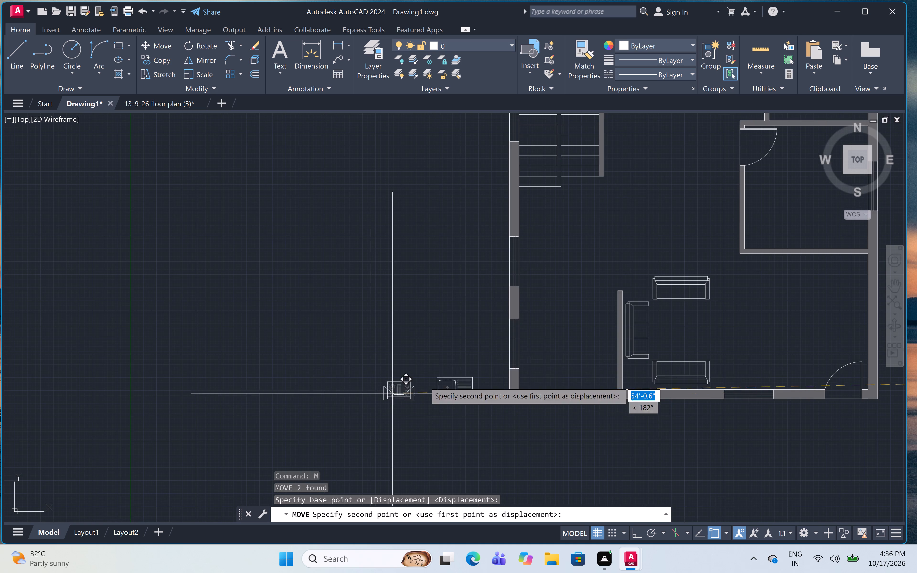
pyautogui.scroll(2, 505, 375)
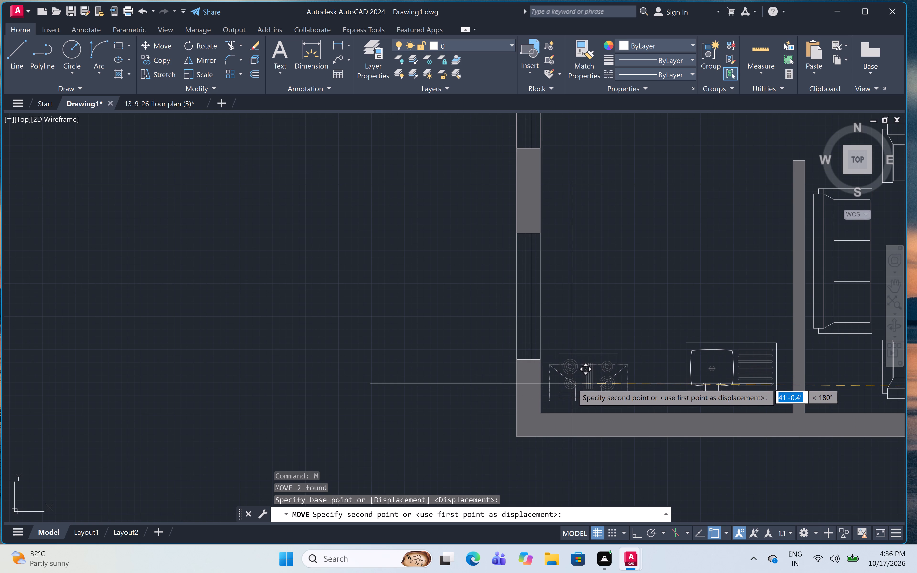
pyautogui.click(572, 383)
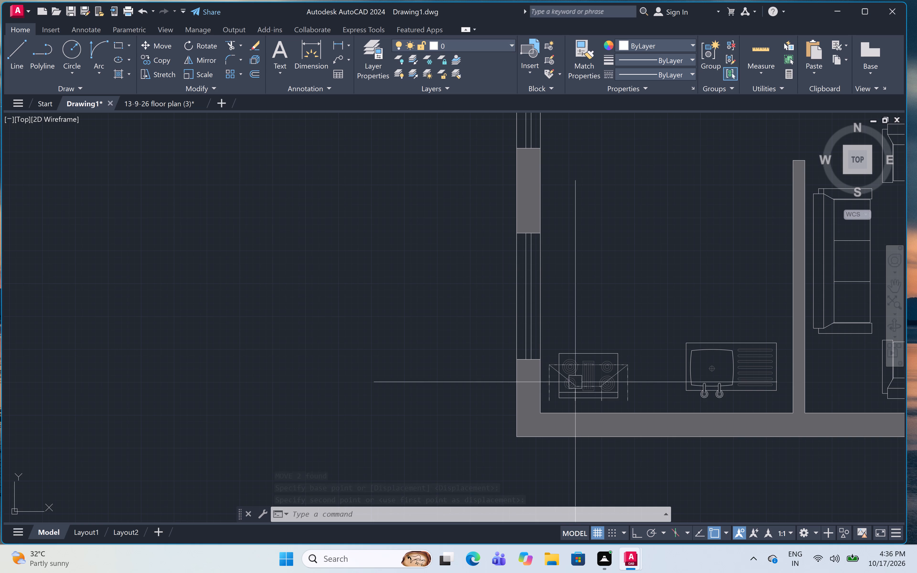
# Draw an 8' horizontal counter line with Ortho on above the stove and sink, from the outer wall to the short partition.
pyautogui.moveTo(627, 314); pyautogui.dragTo(499, 336, button='middle')
pyautogui.scroll(1, 566, 365)
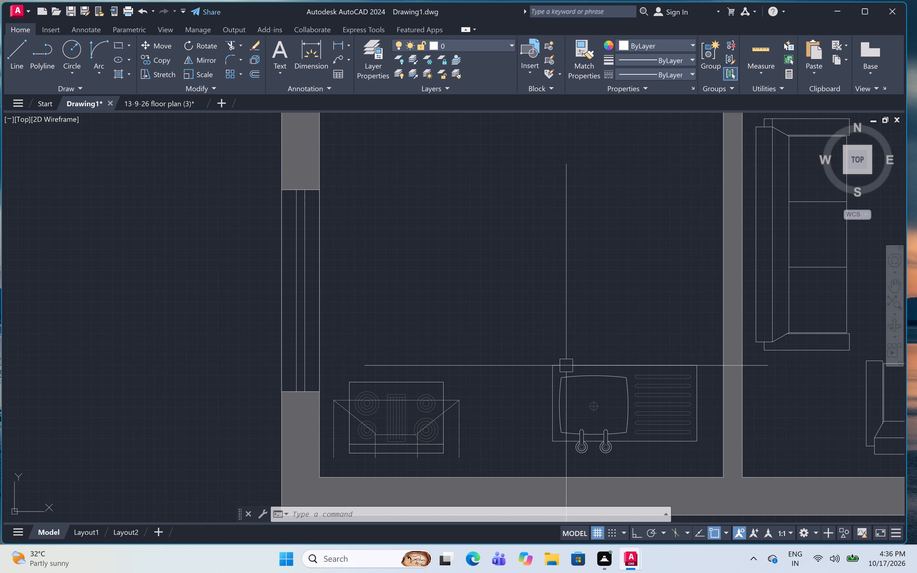
pyautogui.write('l')
pyautogui.press('space')
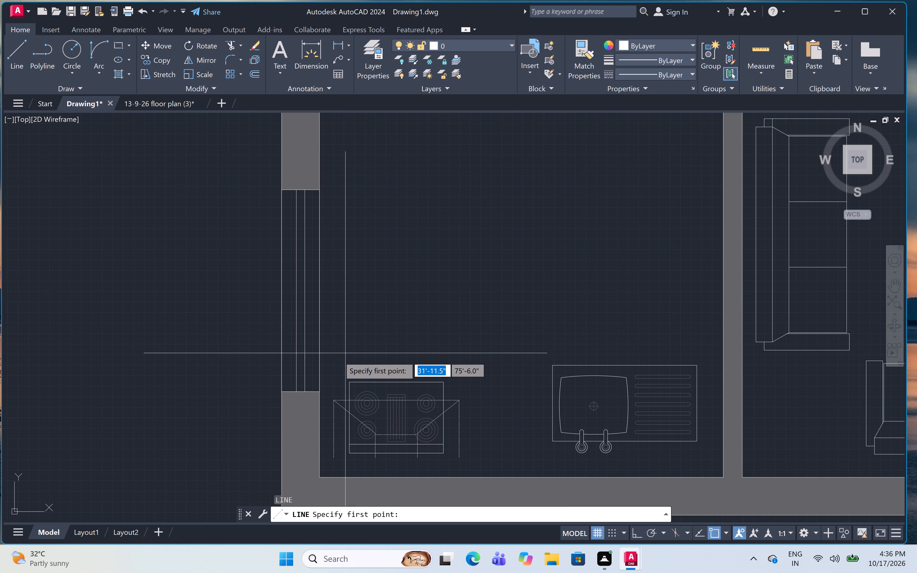
pyautogui.click(320, 348)
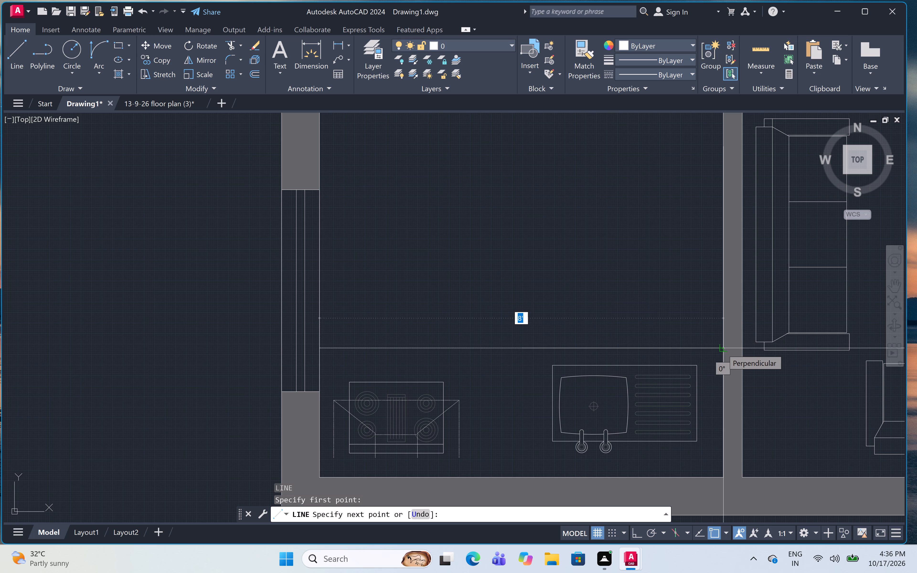
pyautogui.press('F8')
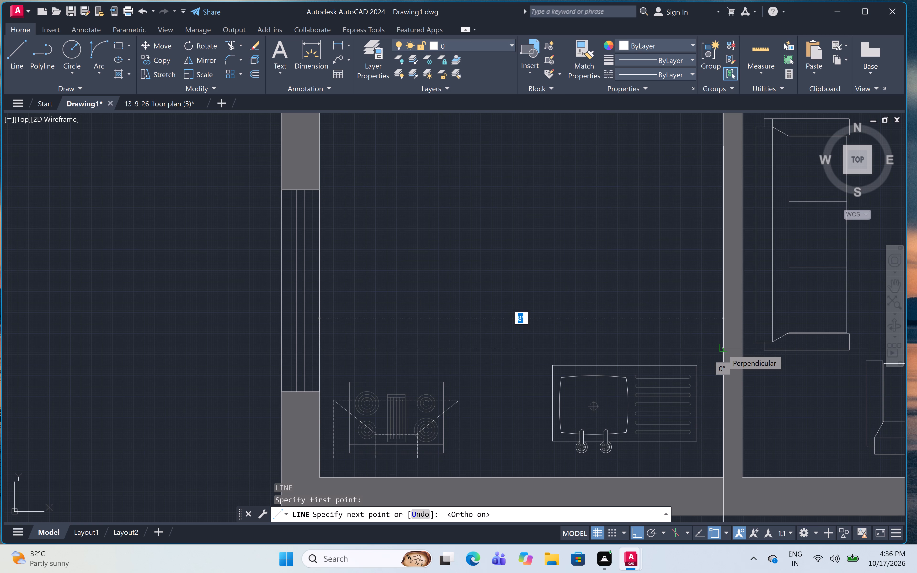
pyautogui.click(722, 349)
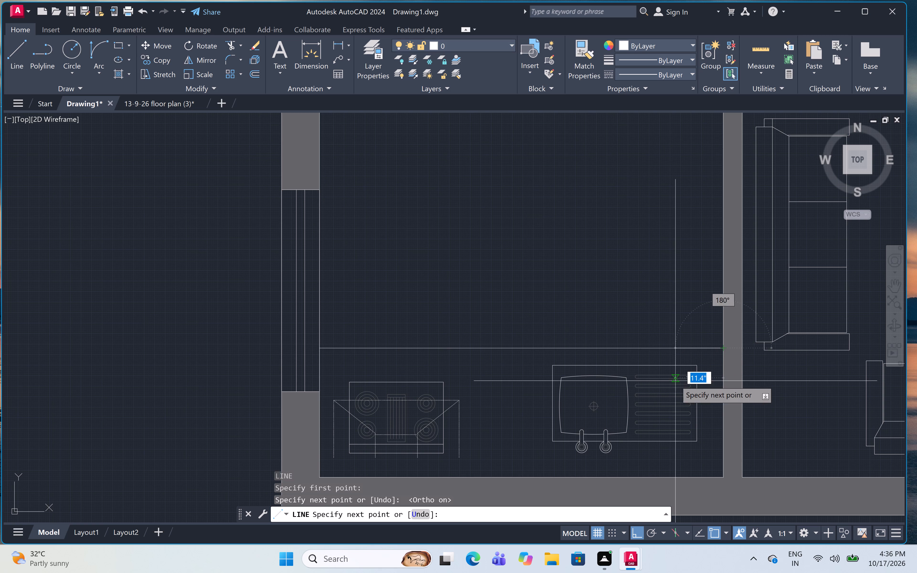
pyautogui.press('Escape')
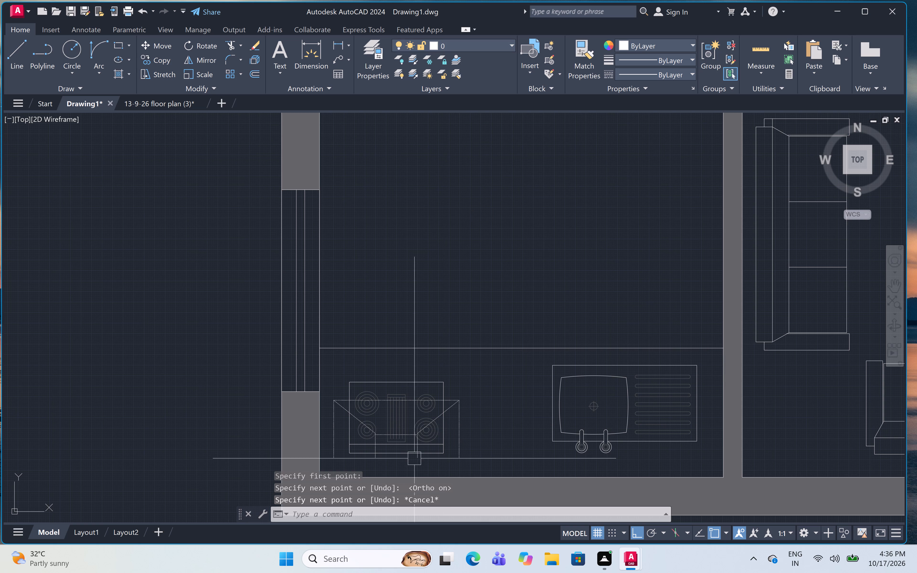
# Inspect the kitchen counter and sofa arrangement up close and within the whole floor plan.
pyautogui.scroll(-5, 414, 458)
pyautogui.moveTo(475, 418); pyautogui.dragTo(465, 405, button='middle')
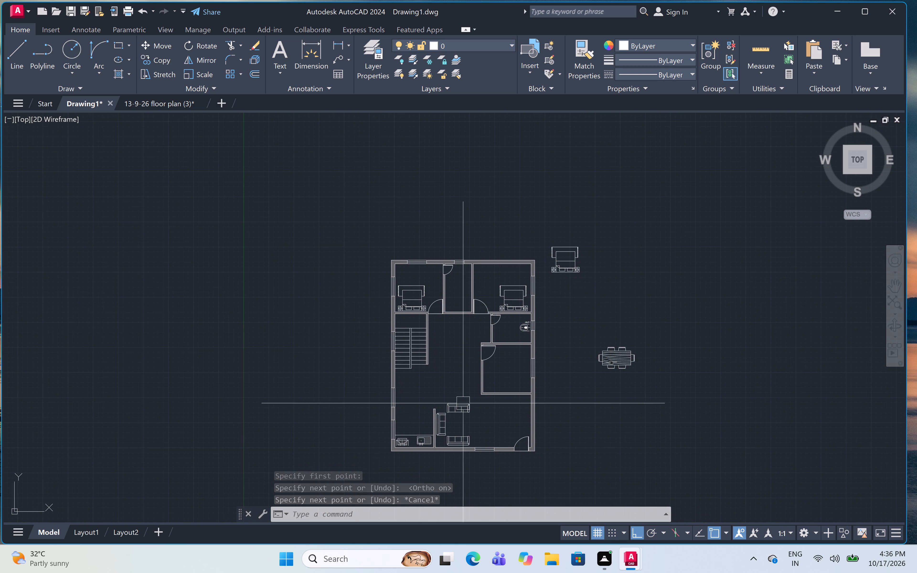
pyautogui.scroll(3, 478, 435)
pyautogui.moveTo(477, 434); pyautogui.dragTo(489, 416, button='middle')
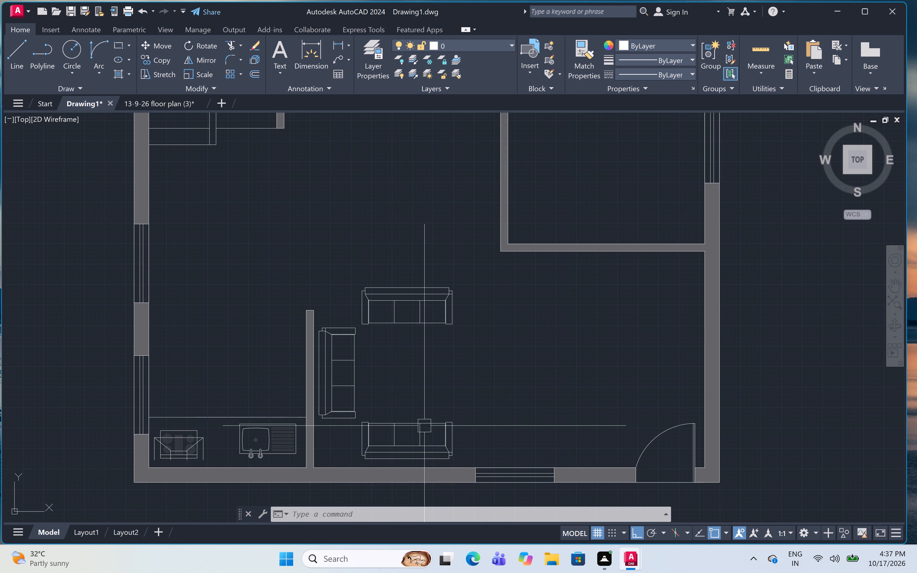
pyautogui.scroll(1, 408, 426)
pyautogui.moveTo(409, 405); pyautogui.dragTo(448, 360, button='middle')
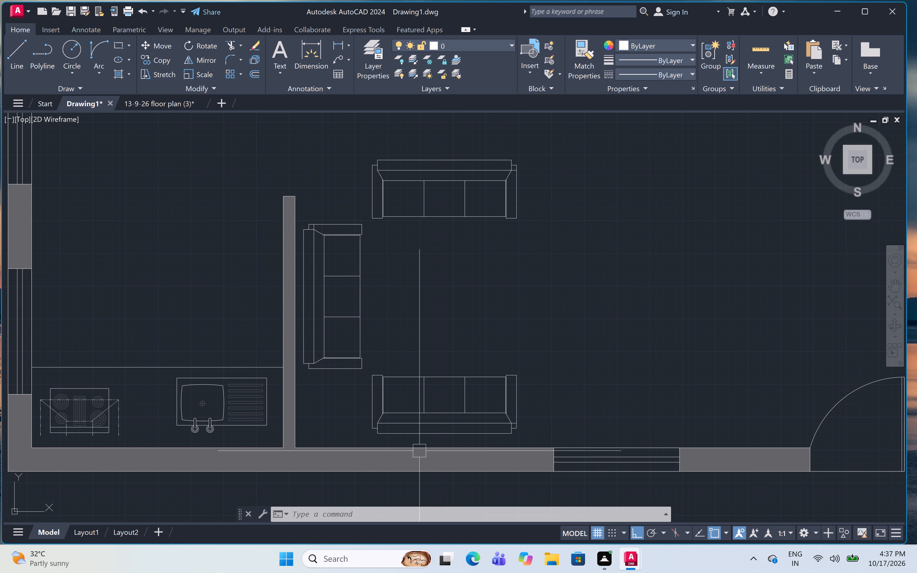
pyautogui.scroll(-1, 429, 444)
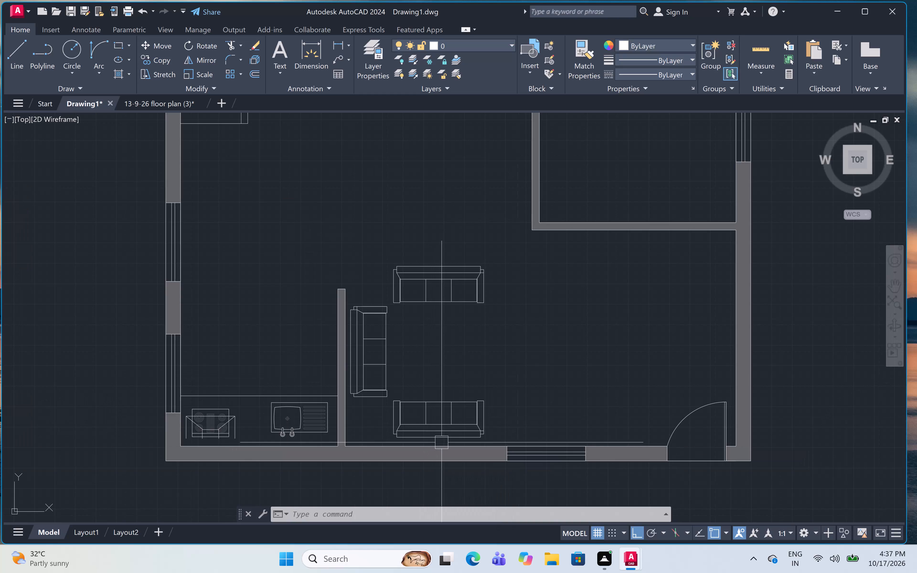
pyautogui.moveTo(483, 362); pyautogui.dragTo(495, 405, button='middle')
pyautogui.scroll(-2, 495, 406)
pyautogui.moveTo(478, 306); pyautogui.dragTo(481, 349, button='middle')
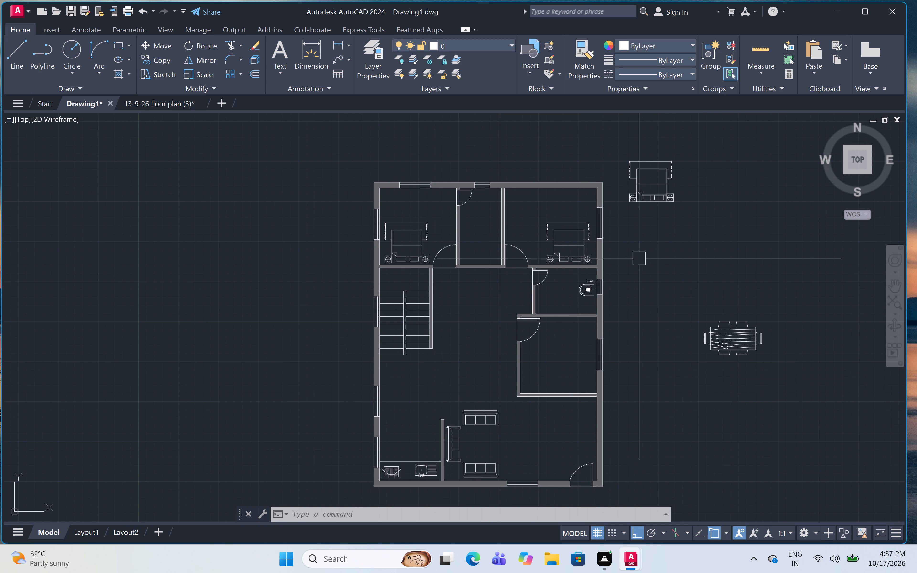
# Copy the toilet symbol with Ortho off into the narrow room between the two top bedrooms, below its window.
pyautogui.scroll(4, 589, 289)
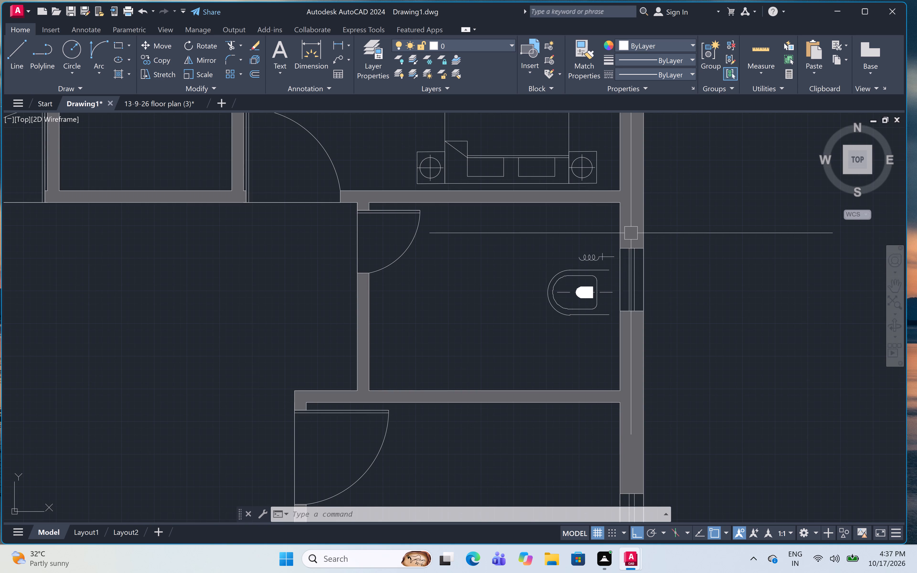
pyautogui.click(614, 215)
pyautogui.press('Escape')
pyautogui.scroll(2, 607, 318)
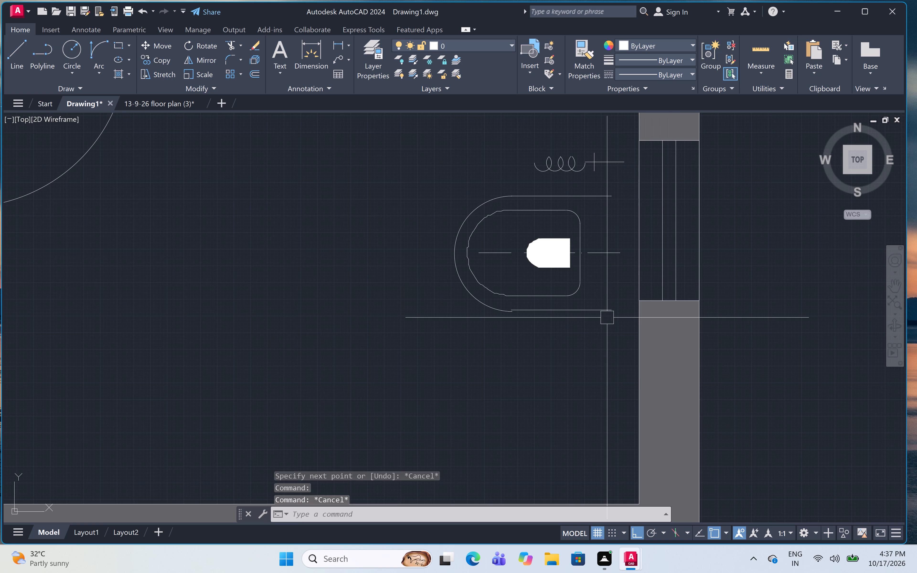
pyautogui.click(626, 145)
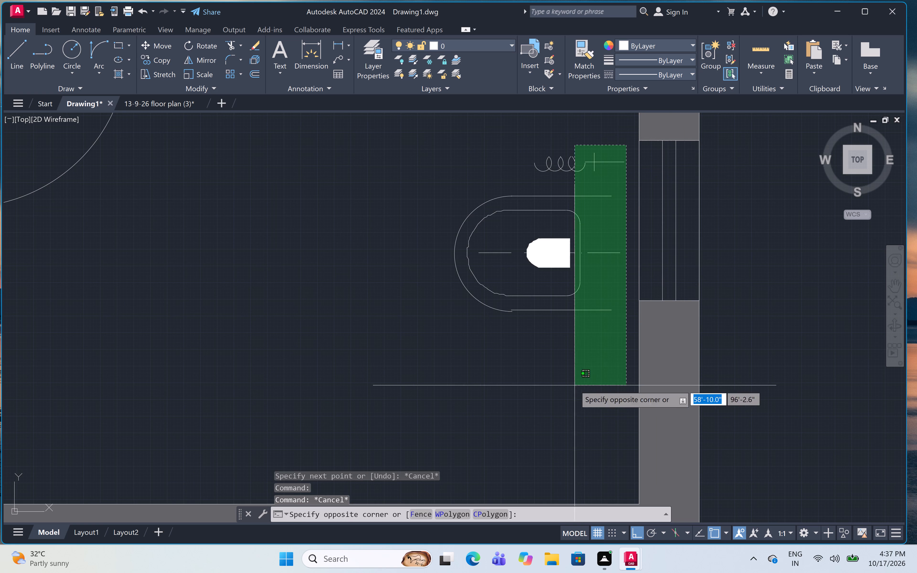
pyautogui.click(343, 358)
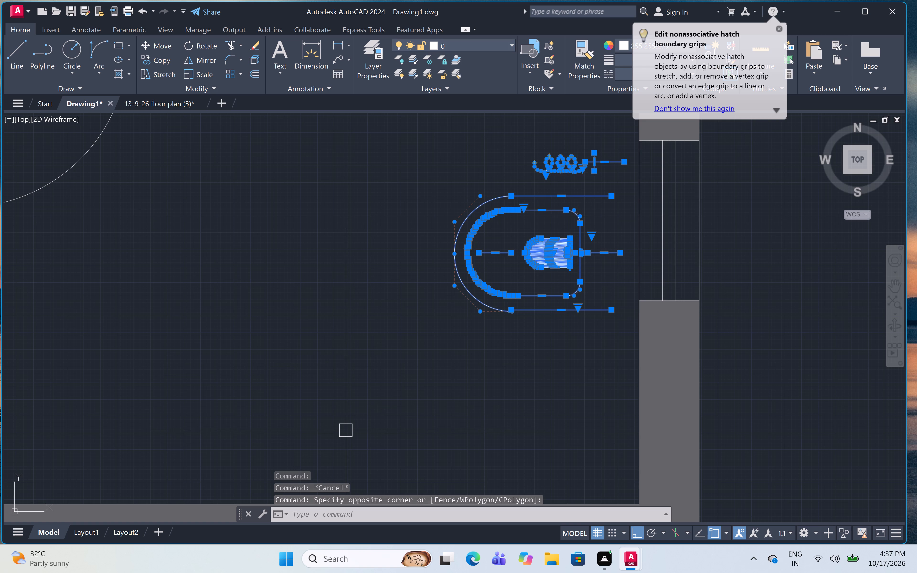
pyautogui.write('co')
pyautogui.press('space')
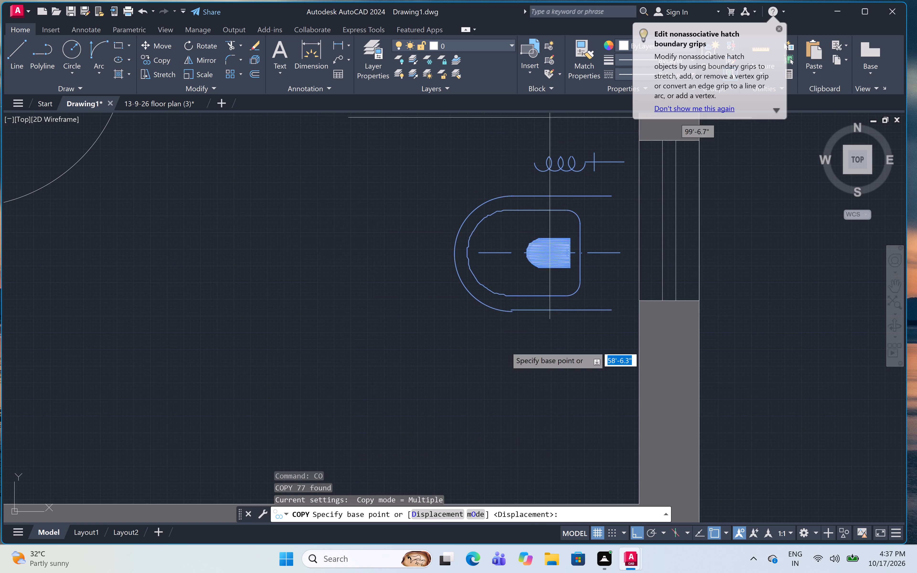
pyautogui.moveTo(532, 257); pyautogui.dragTo(526, 258)
pyautogui.scroll(-3, 507, 259)
pyautogui.scroll(-1, 413, 234)
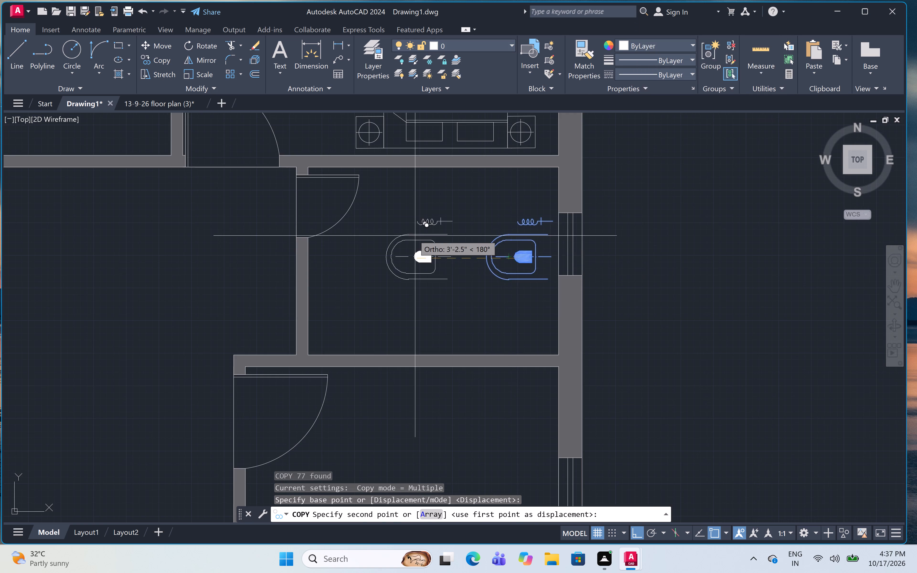
pyautogui.scroll(-2, 413, 234)
pyautogui.press('F8')
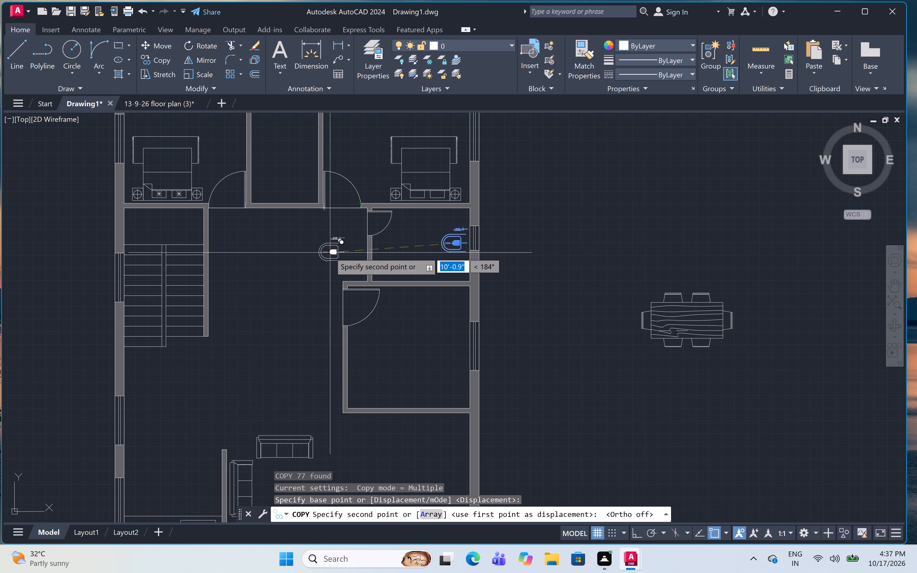
pyautogui.moveTo(314, 249); pyautogui.dragTo(374, 395, button='middle')
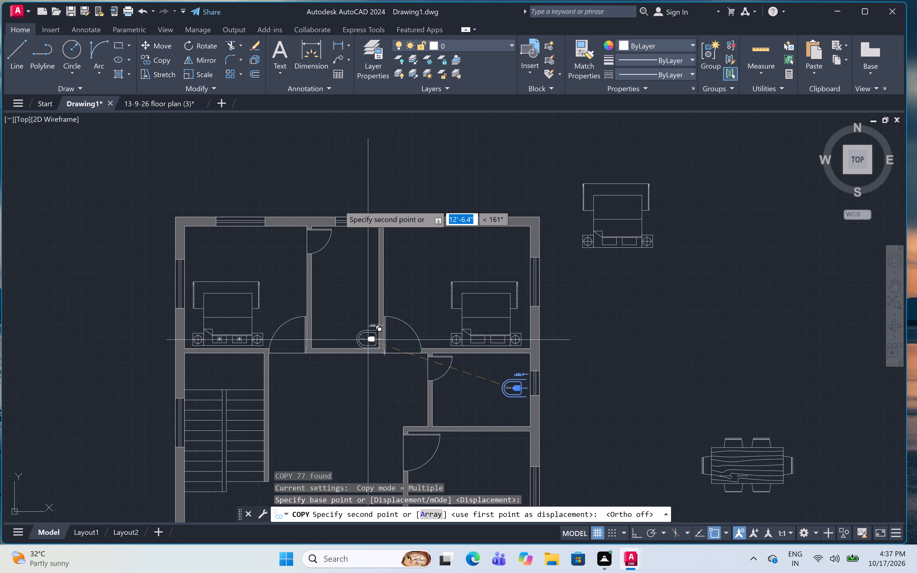
pyautogui.scroll(2, 352, 277)
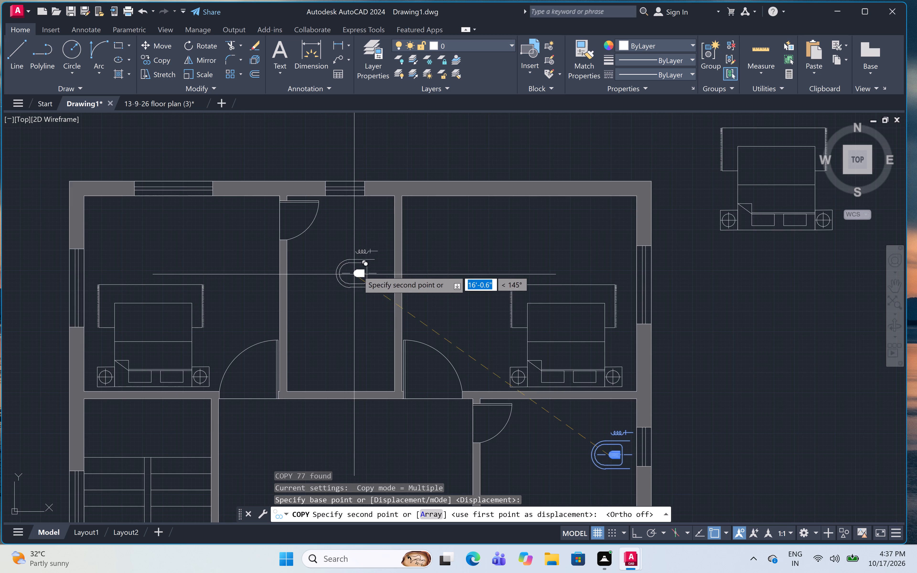
pyautogui.scroll(2, 367, 258)
pyautogui.scroll(-2, 362, 272)
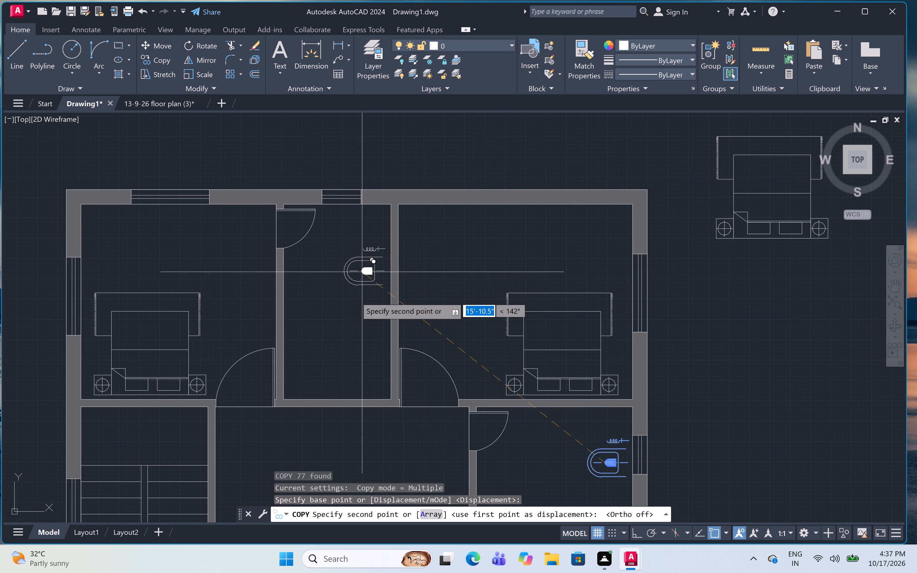
pyautogui.click(360, 276)
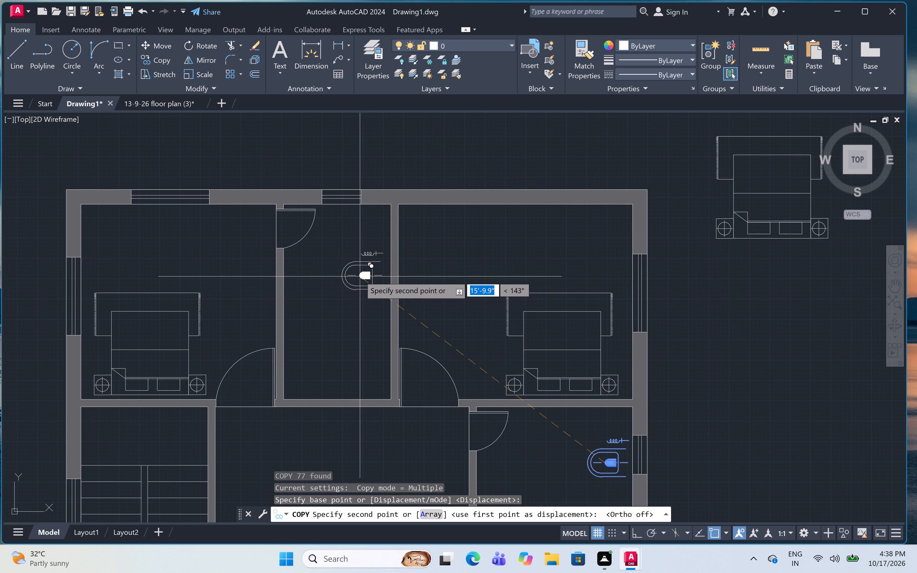
pyautogui.press('Escape')
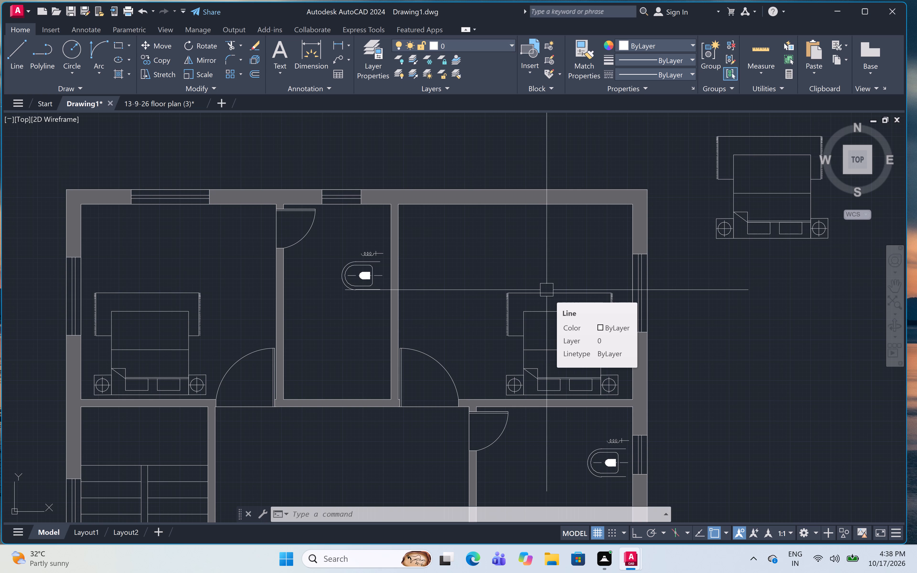
# Review the furnished plan from the kitchen and living area up to the staircase and bedrooms.
pyautogui.scroll(-3, 511, 265)
pyautogui.scroll(3, 405, 273)
pyautogui.scroll(-3, 405, 273)
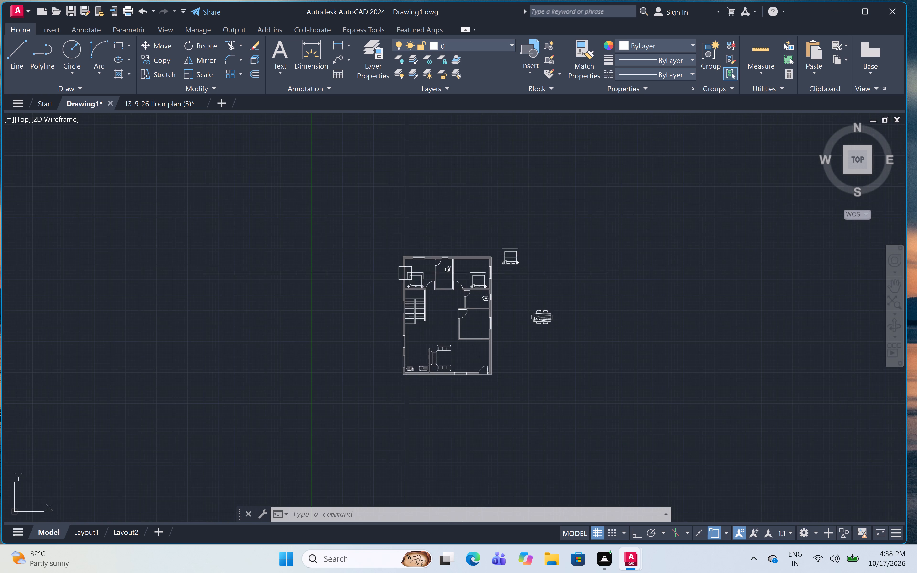
pyautogui.scroll(2, 407, 346)
pyautogui.moveTo(407, 346); pyautogui.dragTo(405, 335, button='middle')
pyautogui.scroll(1, 410, 327)
pyautogui.moveTo(410, 327); pyautogui.dragTo(407, 343, button='middle')
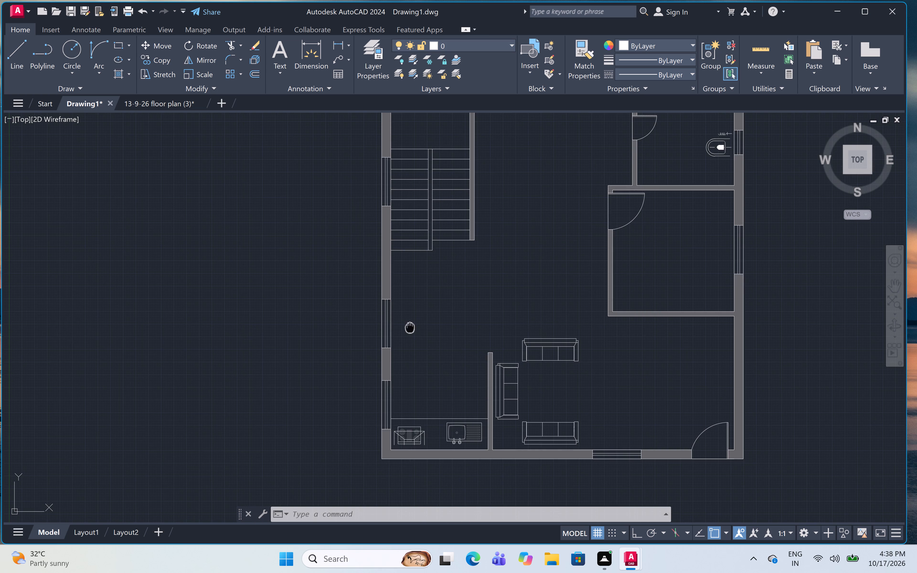
pyautogui.moveTo(407, 343); pyautogui.dragTo(397, 389, button='middle')
pyautogui.scroll(-1, 420, 347)
pyautogui.moveTo(420, 347); pyautogui.dragTo(417, 377, button='middle')
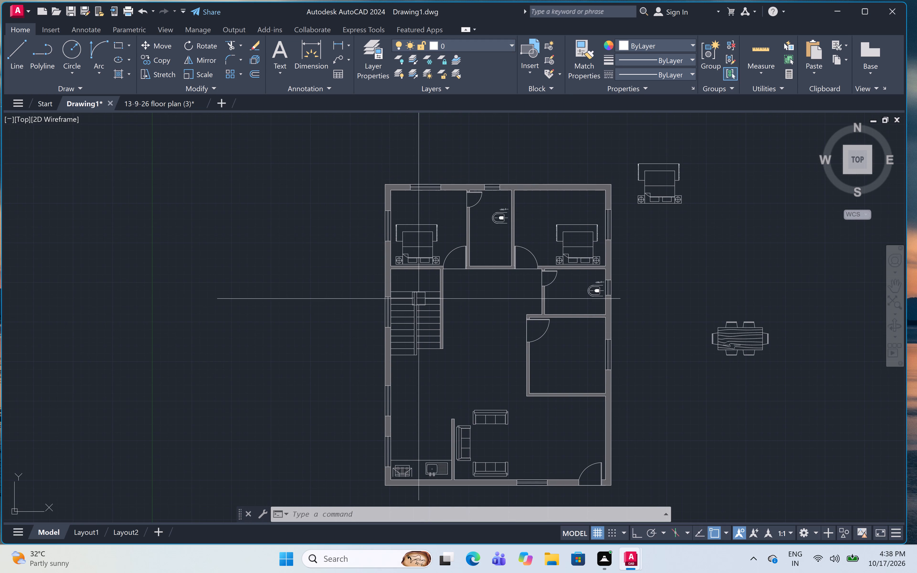
pyautogui.scroll(1, 423, 196)
pyautogui.moveTo(423, 196); pyautogui.dragTo(401, 272, button='middle')
pyautogui.scroll(-2, 413, 243)
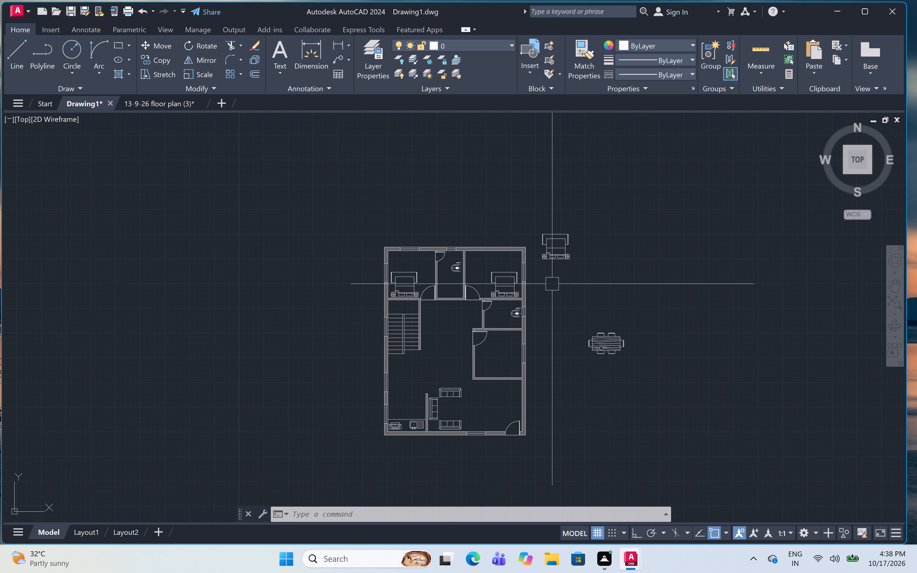
# Delete the spare bed and the dining table symbols lying outside the floor plan.
pyautogui.click(533, 210)
pyautogui.click(672, 427)
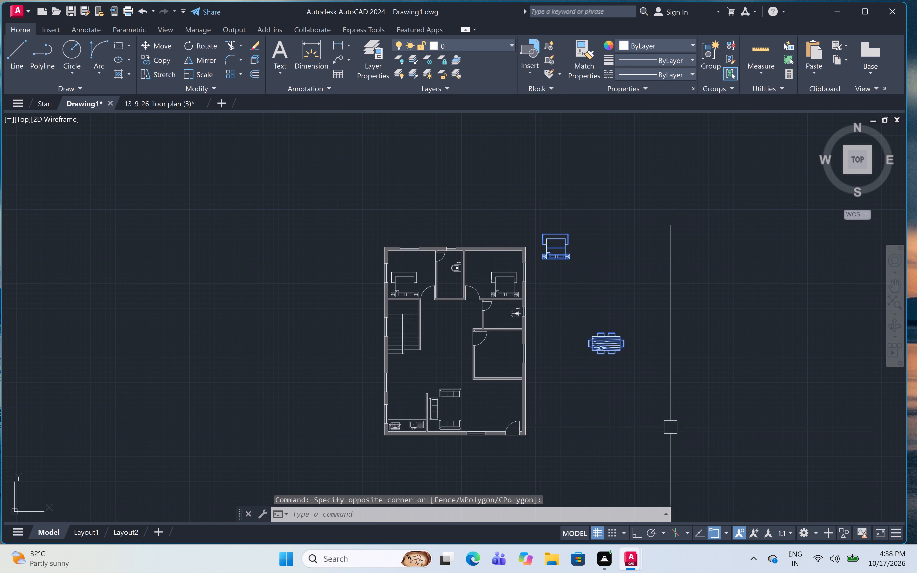
pyautogui.press('Delete')
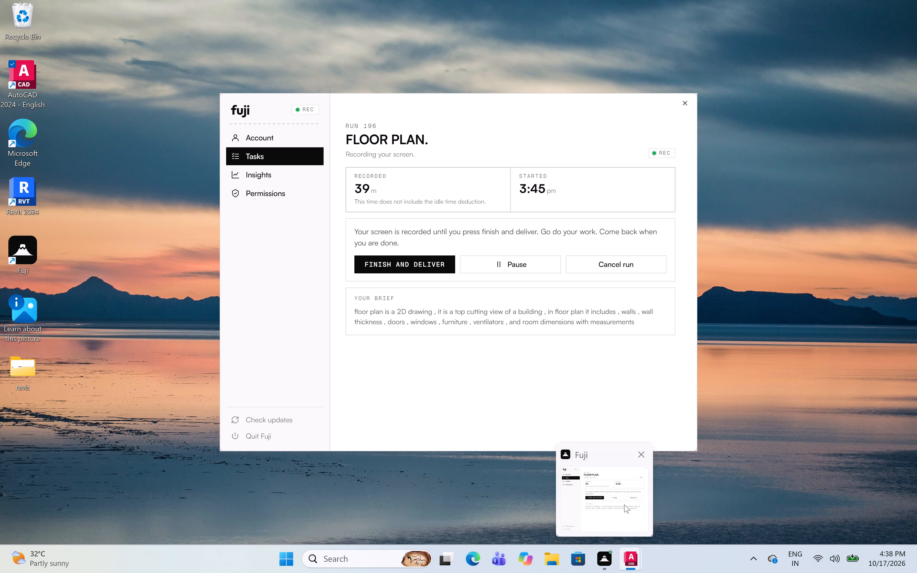
# Set the default text size to 6" with TEXTSIZE.
pyautogui.write('texts')
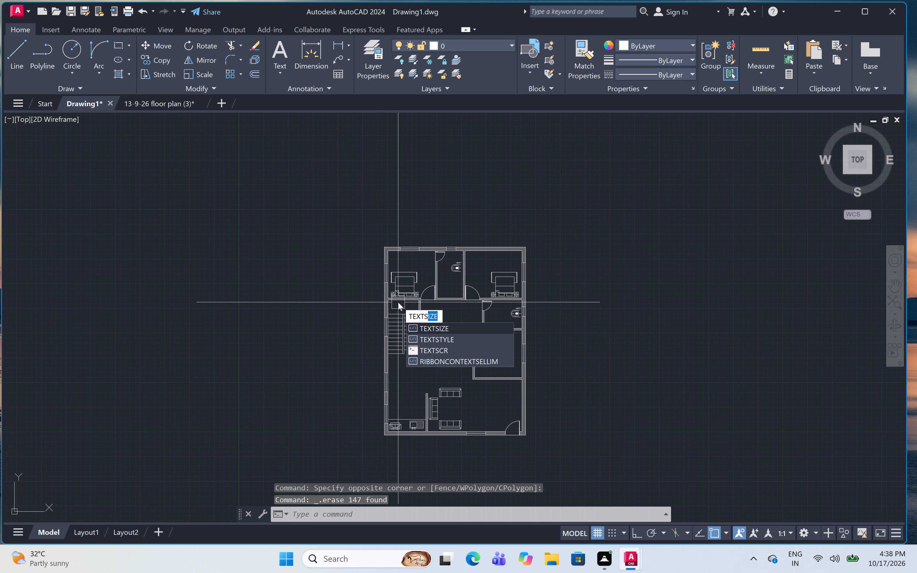
pyautogui.press('space')
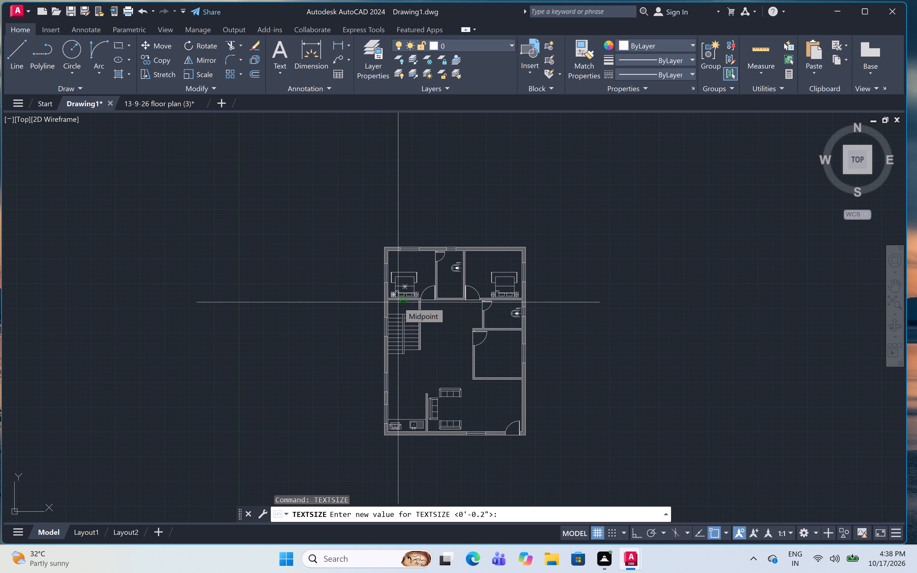
pyautogui.press('6')
pyautogui.hotkey('shift', '"')
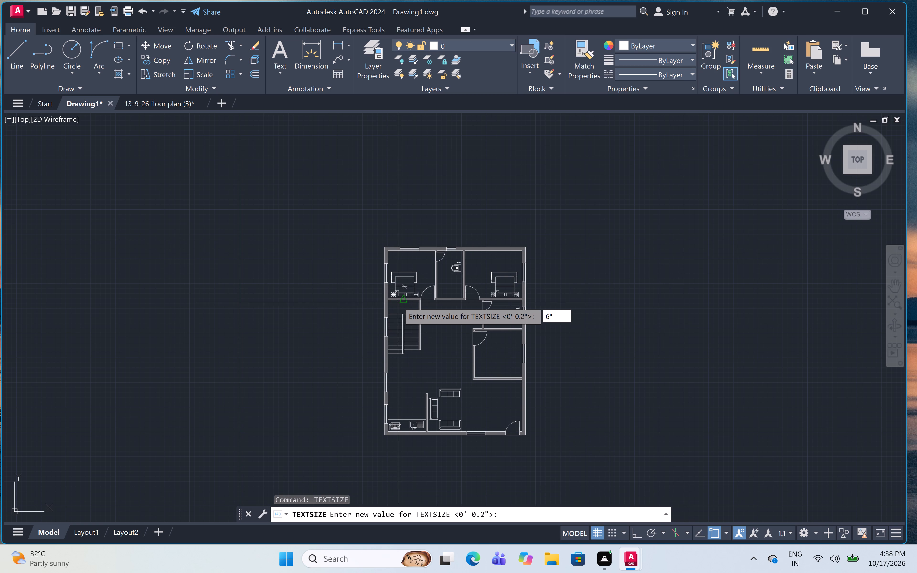
pyautogui.press('space')
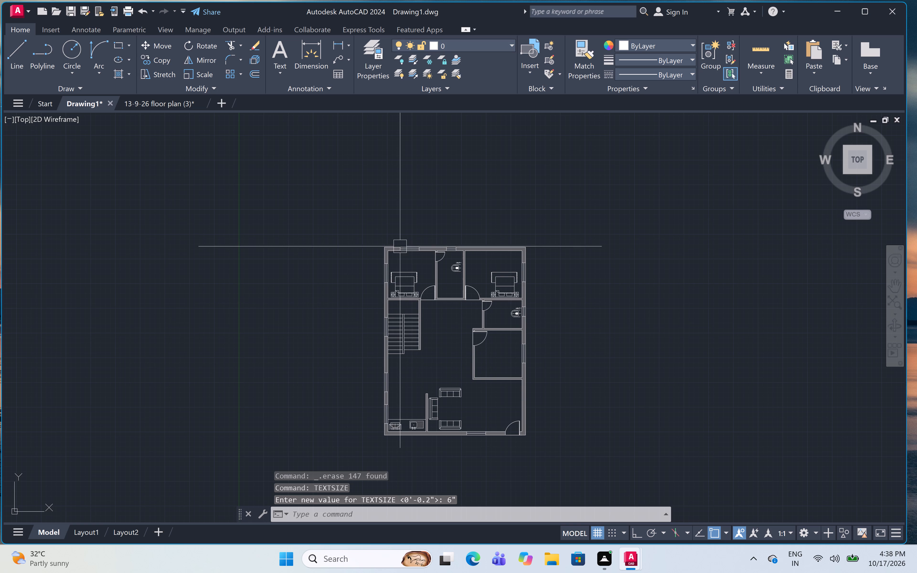
# Add the two-line multiline text label "MASTER BEDROOM" above the bed in the top-left bedroom.
pyautogui.scroll(5, 402, 254)
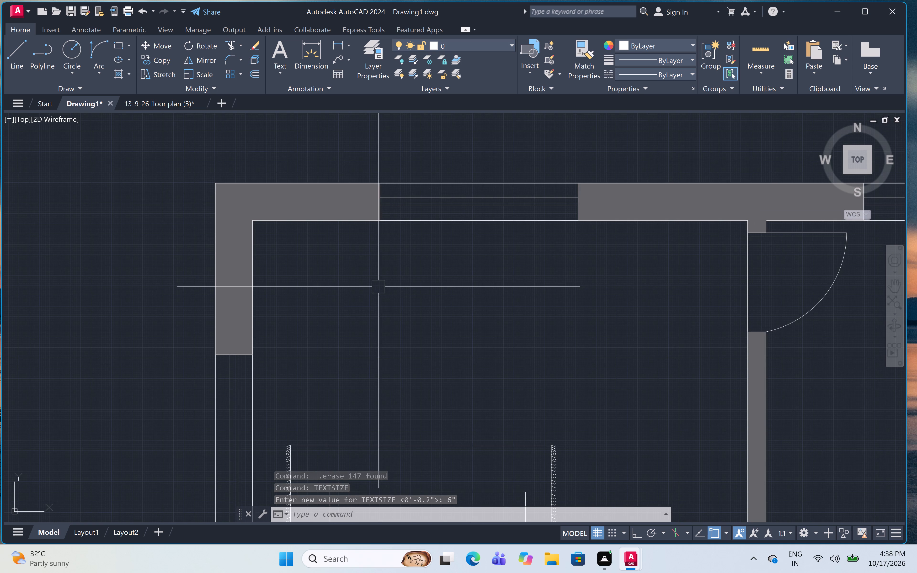
pyautogui.click(372, 287)
pyautogui.click(587, 393)
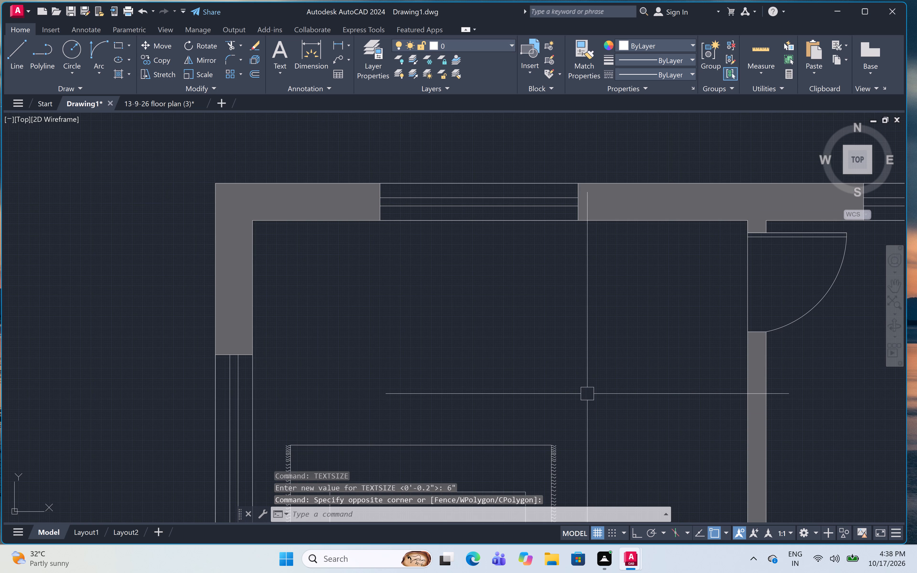
pyautogui.write('mt')
pyautogui.press('space')
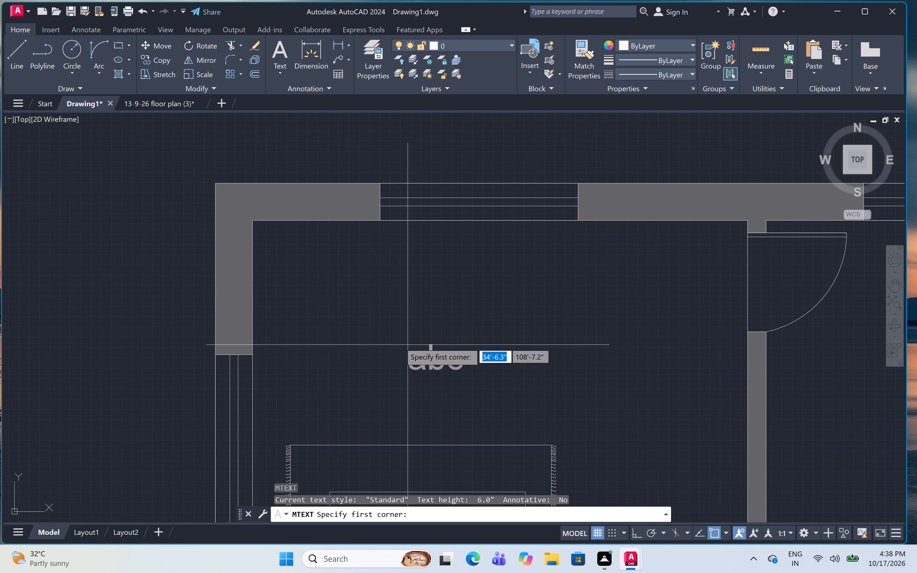
pyautogui.click(381, 321)
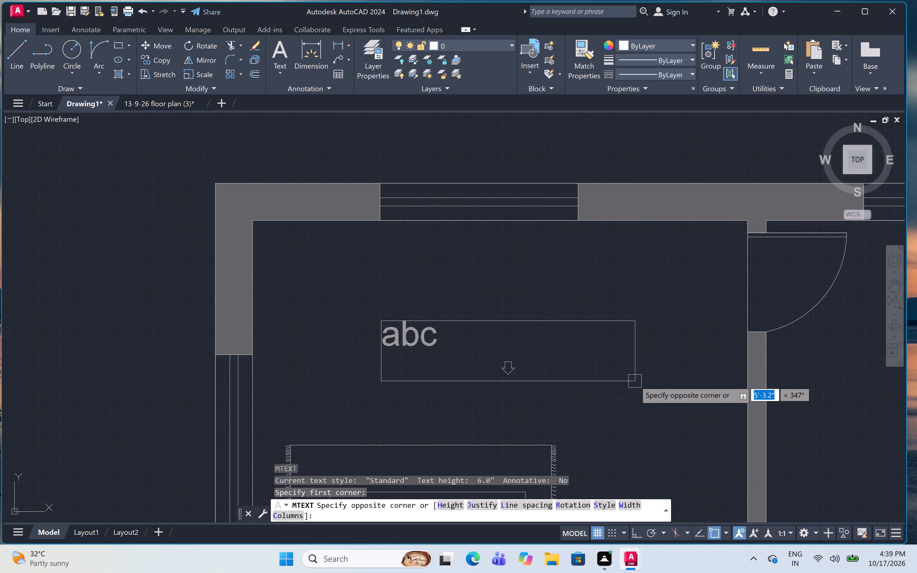
pyautogui.click(631, 396)
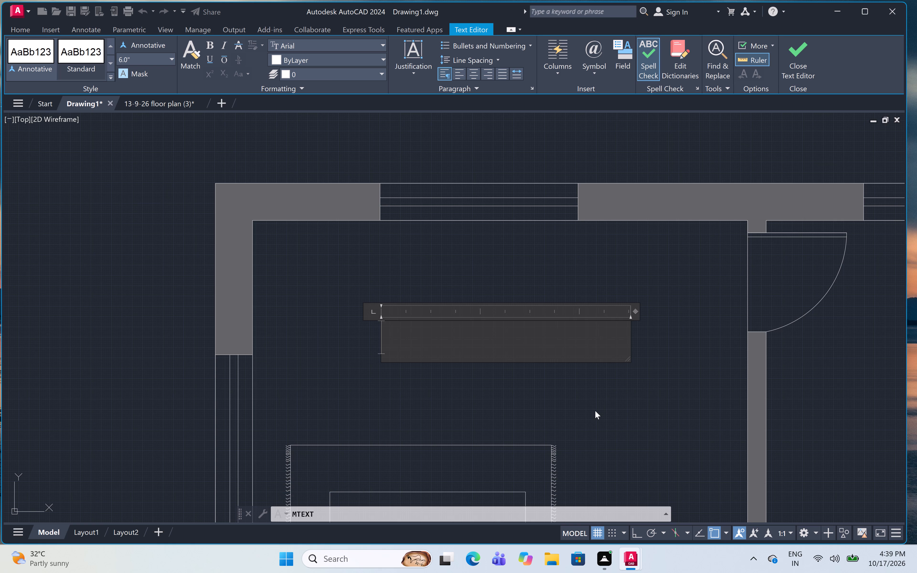
pyautogui.write('mas')
pyautogui.press('BackSpace')
pyautogui.press('BackSpace')
pyautogui.press('BackSpace')
pyautogui.press('m')
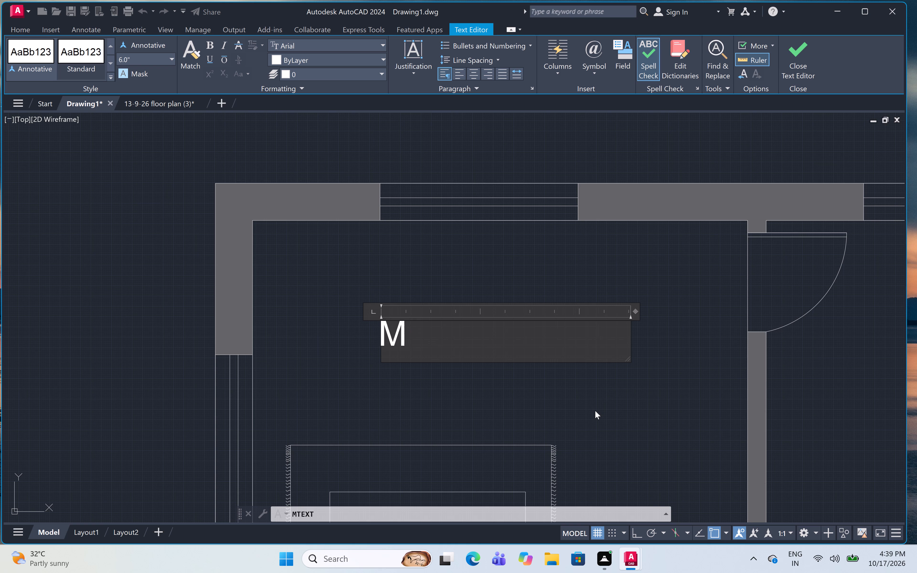
pyautogui.write('ASTE')
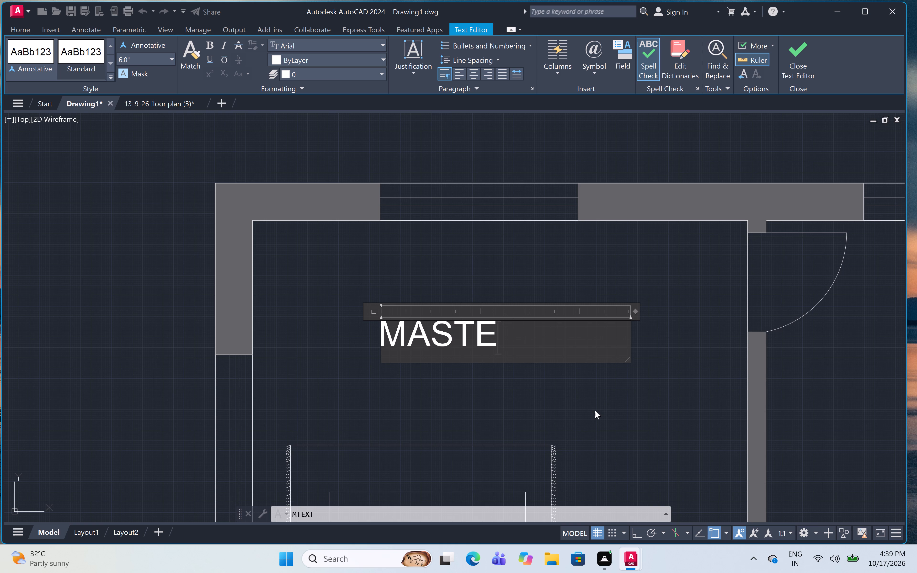
pyautogui.press('r')
pyautogui.press('Return')
pyautogui.write('BED R')
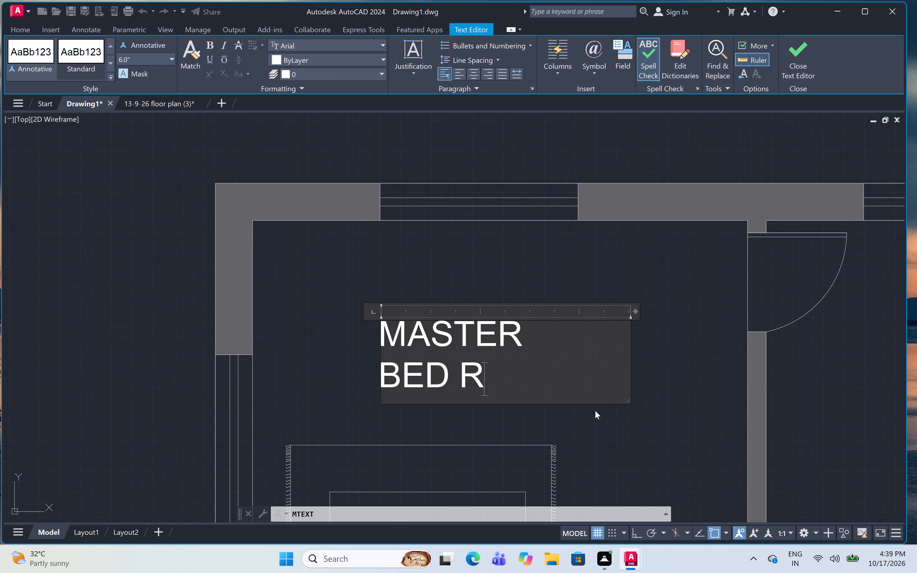
pyautogui.write('OOM')
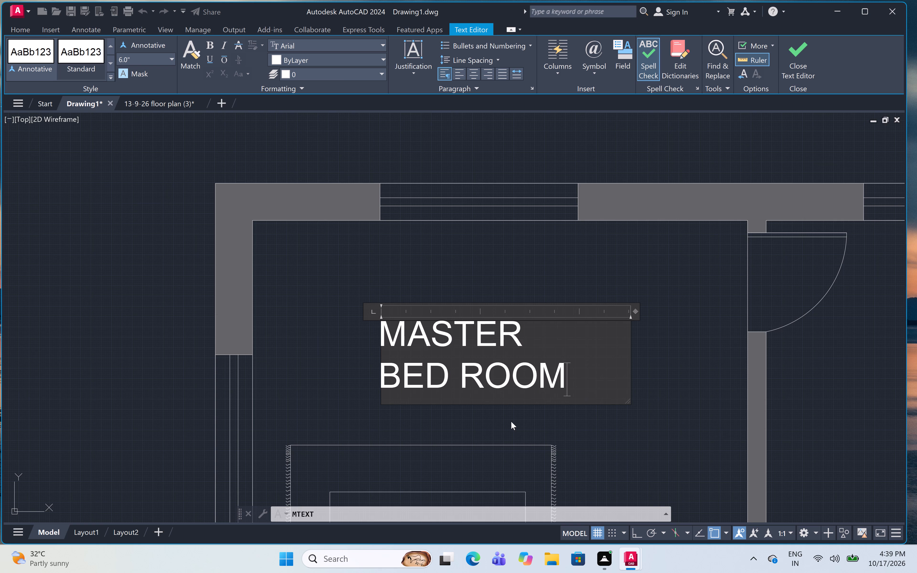
pyautogui.press('BackSpace')
pyautogui.press('BackSpace')
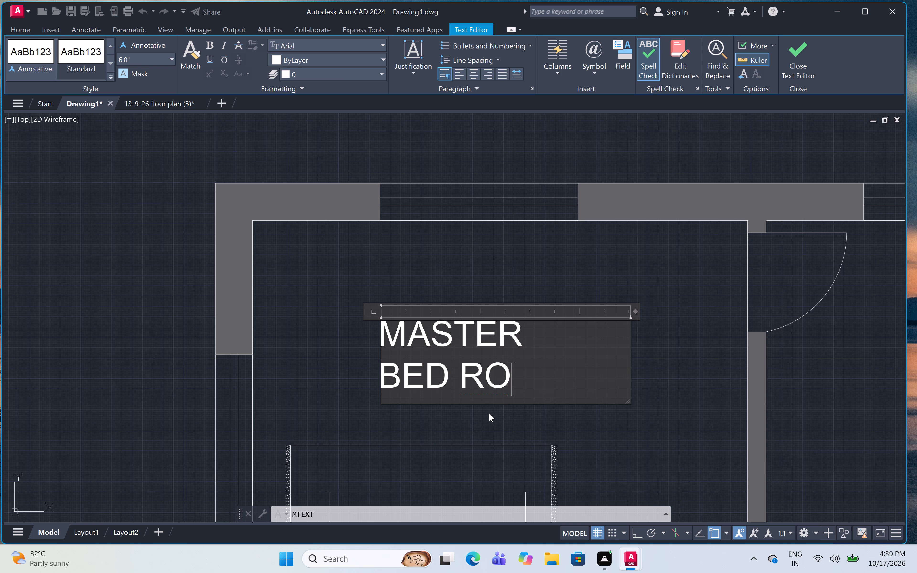
pyautogui.press('BackSpace')
pyautogui.press('BackSpace')
pyautogui.press('BackSpace')
pyautogui.write('ROOM')
pyautogui.moveTo(512, 425); pyautogui.dragTo(515, 425)
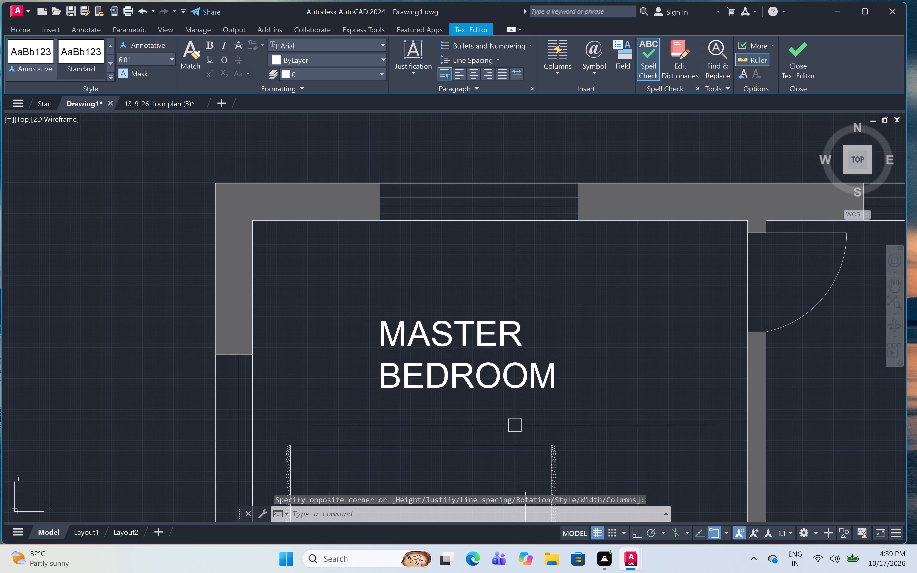
# Add the two-line multiline text label "KID'S BEDROOM" in the top-right bedroom, above and left of the bed.
pyautogui.scroll(-6, 525, 404)
pyautogui.moveTo(628, 410); pyautogui.dragTo(567, 343, button='middle')
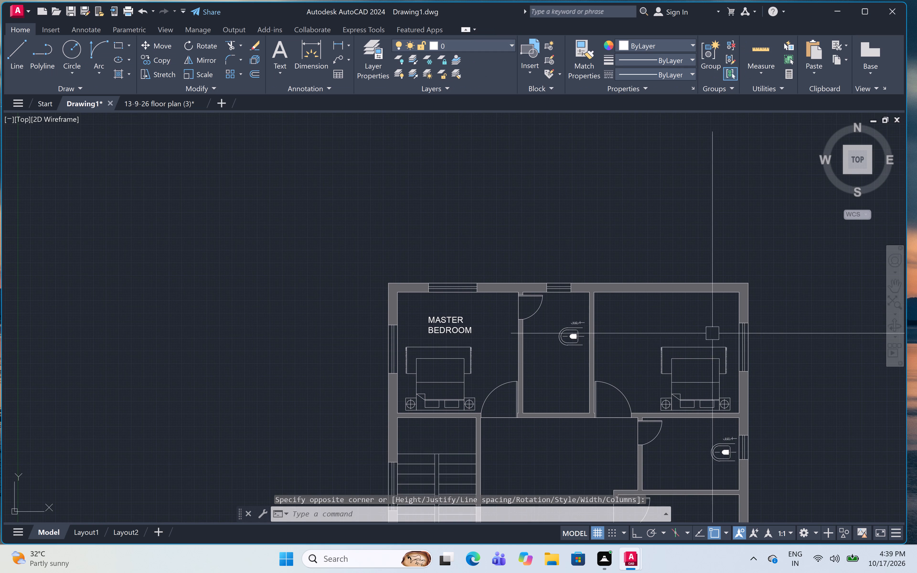
pyautogui.scroll(2, 699, 319)
pyautogui.write('MT')
pyautogui.press('space')
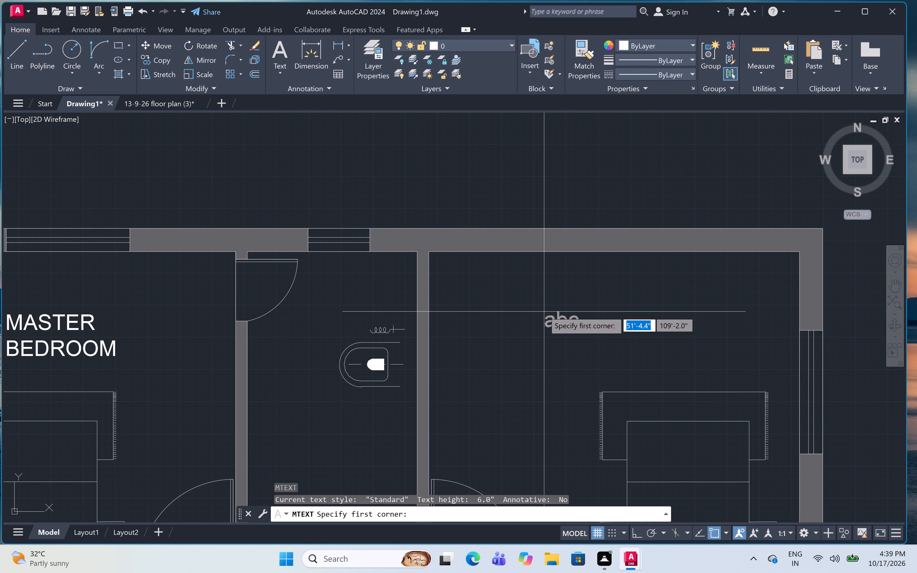
pyautogui.click(539, 301)
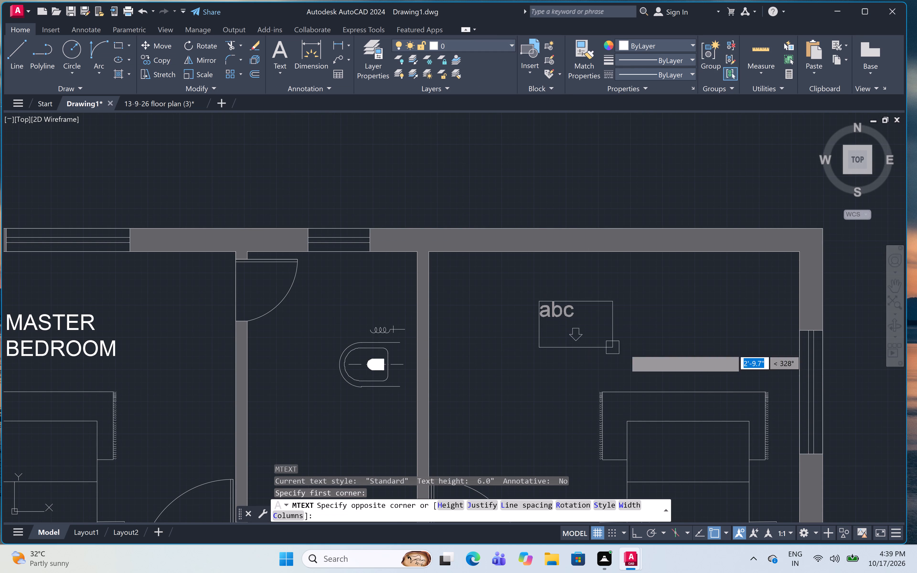
pyautogui.click(688, 364)
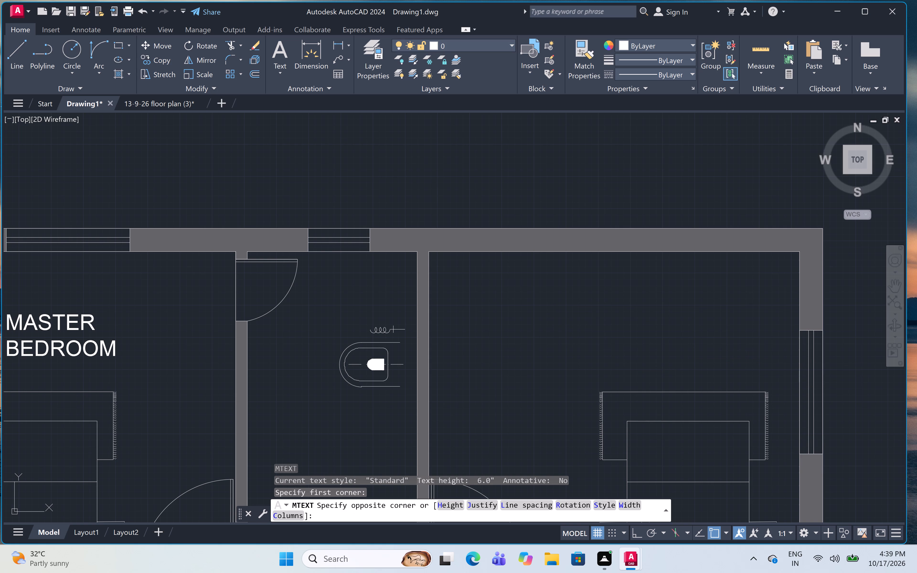
pyautogui.write('KI')
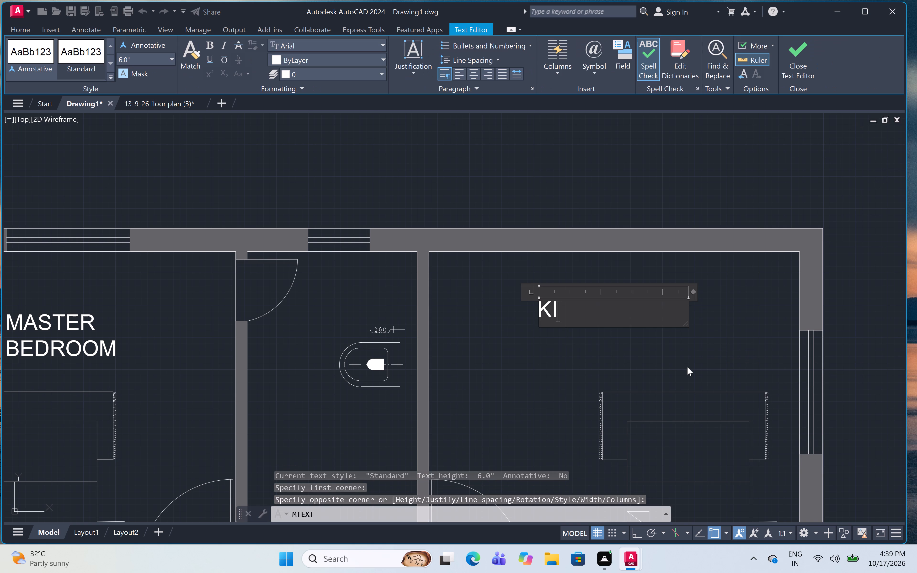
pyautogui.write("D'S")
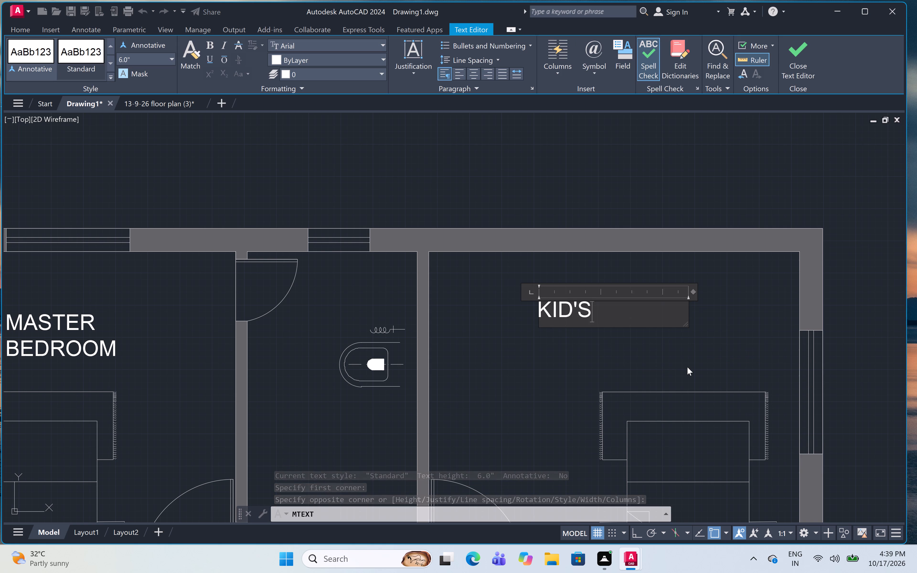
pyautogui.press('Return')
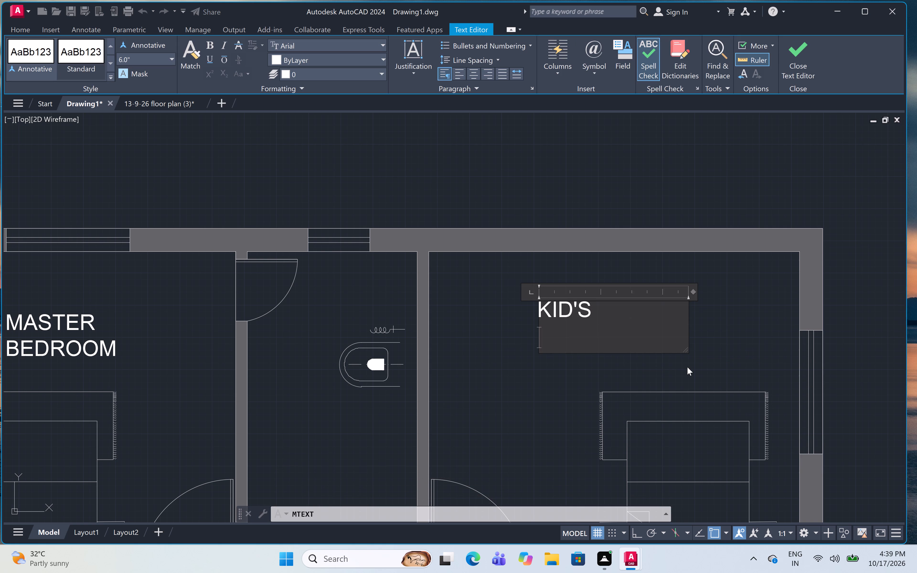
pyautogui.write('BEDR')
pyautogui.write('OOM')
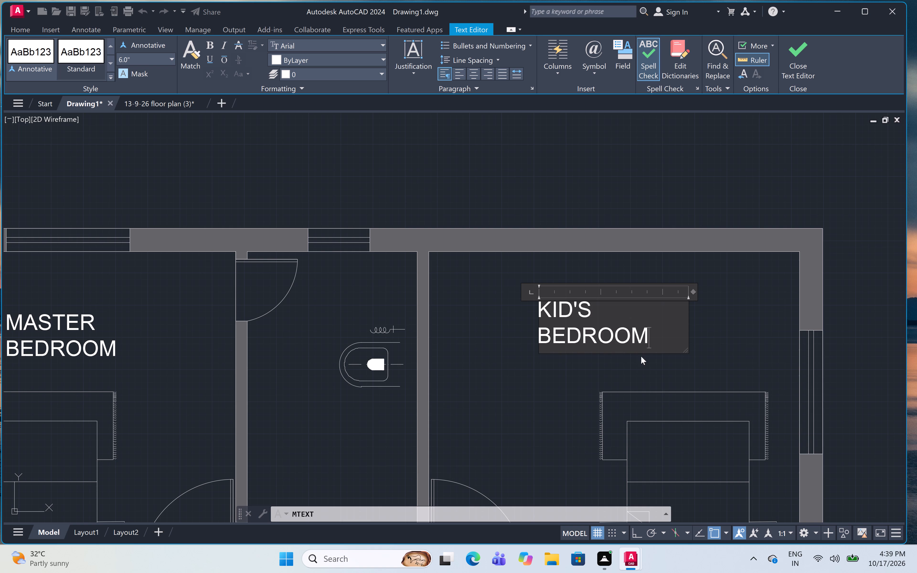
pyautogui.click(609, 368)
# Label the narrow room between the two bedrooms "BATH" with multiline text below its toilet symbol.
pyautogui.scroll(-5, 635, 287)
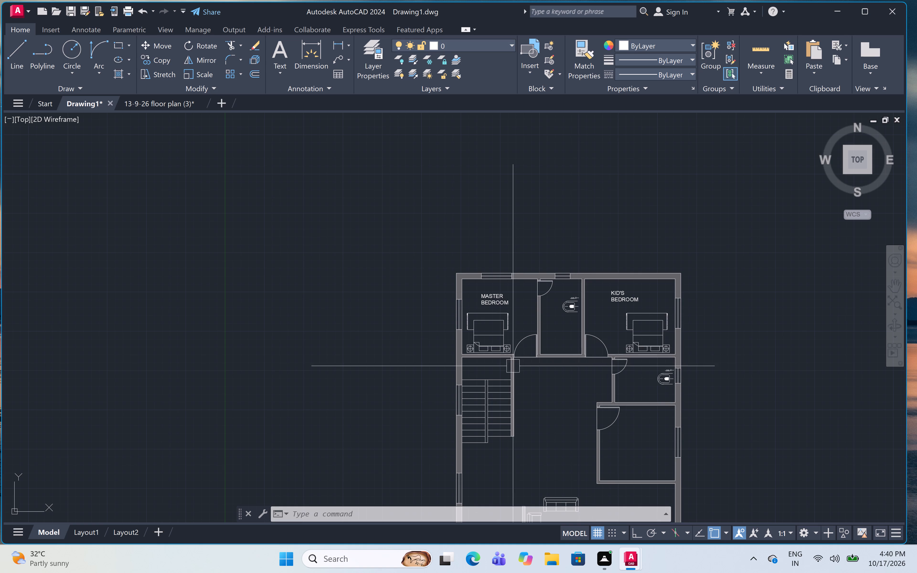
pyautogui.scroll(3, 568, 323)
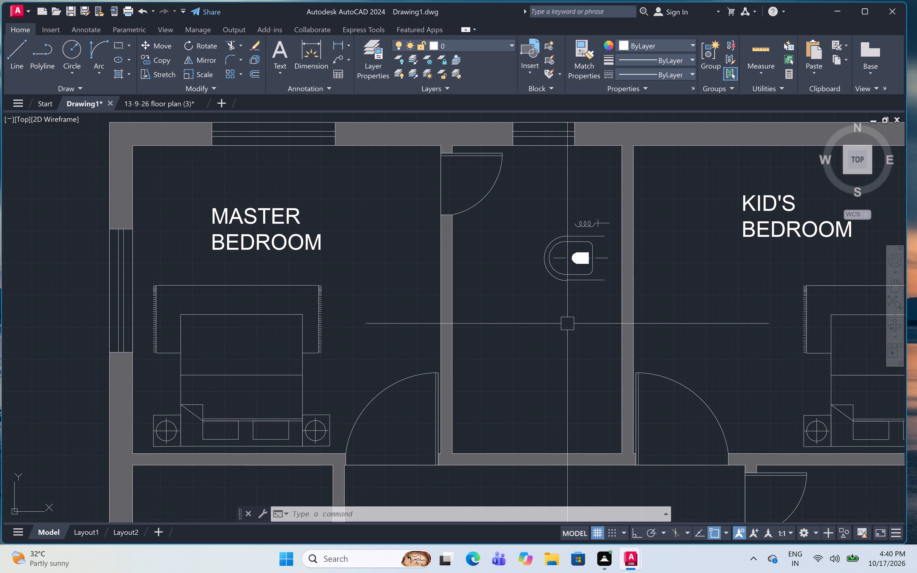
pyautogui.write('MT')
pyautogui.press('space')
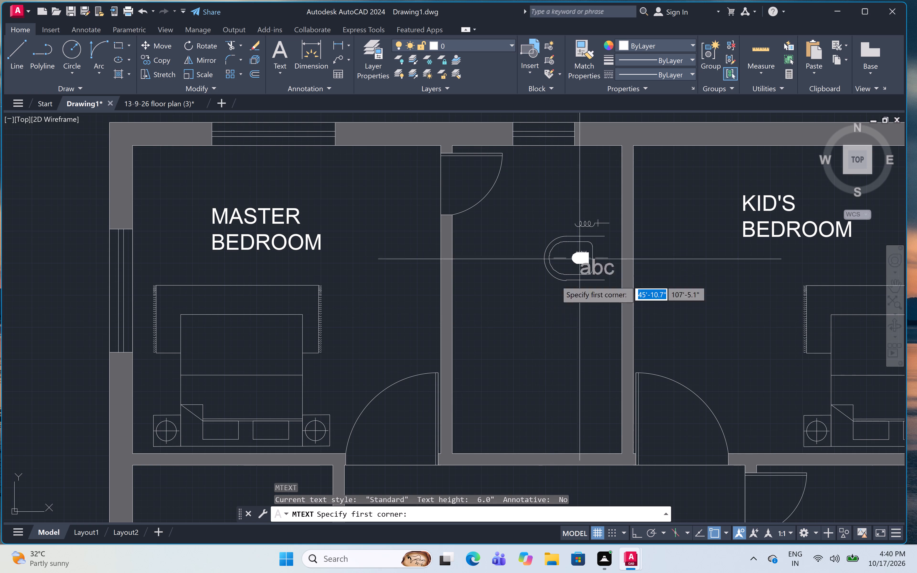
pyautogui.click(496, 312)
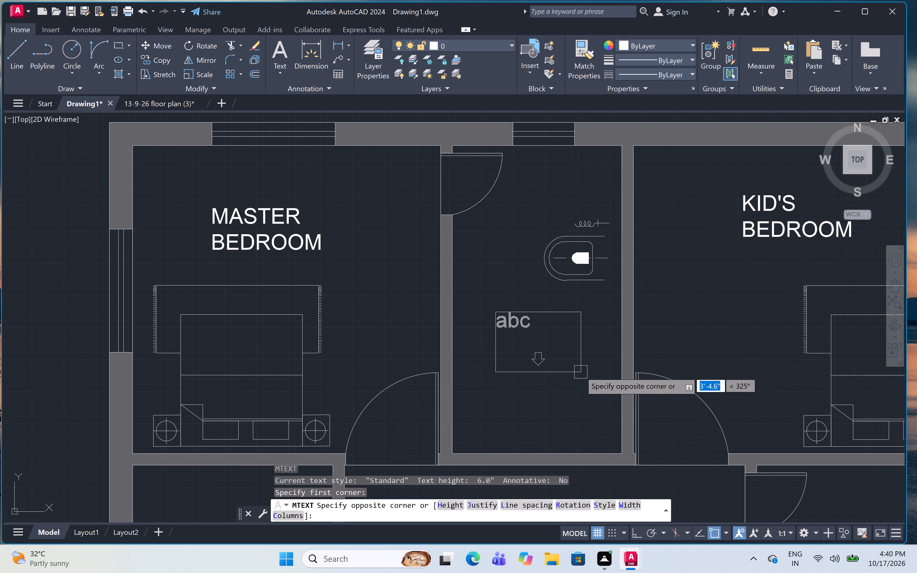
pyautogui.click(581, 372)
pyautogui.write('BATH')
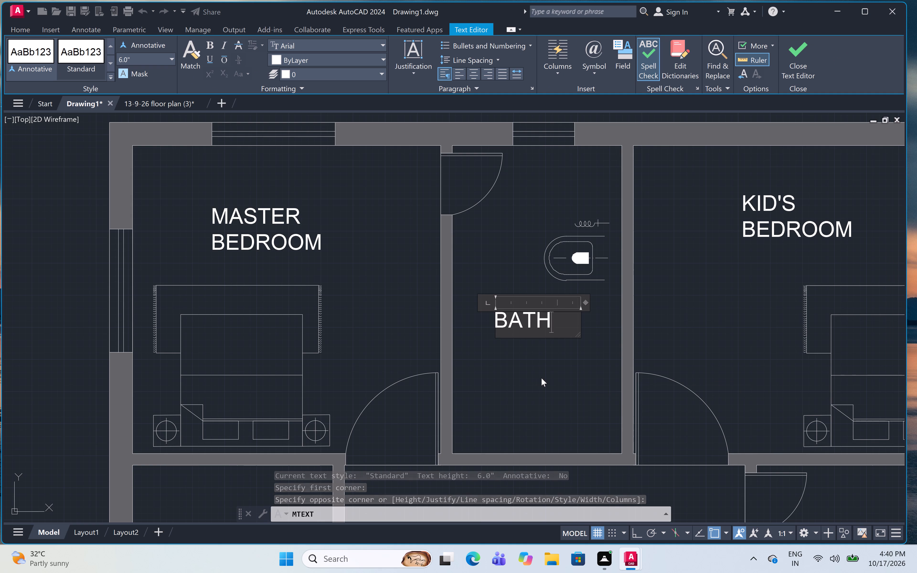
pyautogui.click(546, 376)
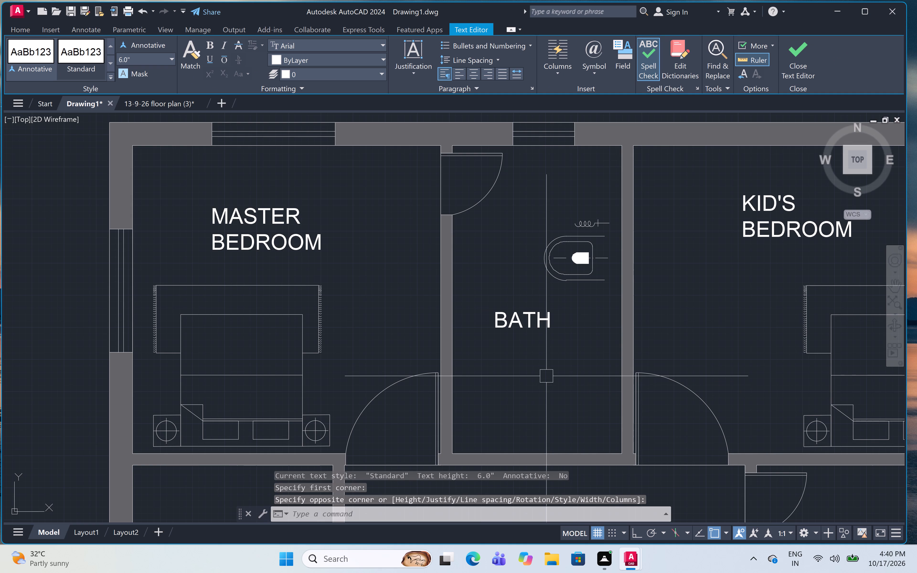
# Label the small bathroom below the kid's bedroom "BATH" with multiline text beside its toilet symbol.
pyautogui.scroll(-2, 546, 376)
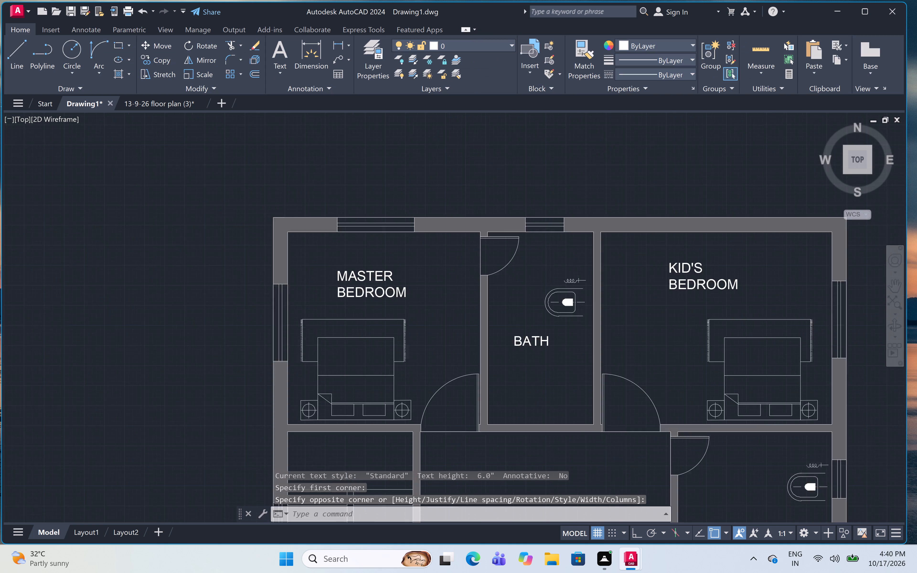
pyautogui.scroll(-2, 546, 376)
pyautogui.moveTo(547, 406); pyautogui.dragTo(525, 351, button='middle')
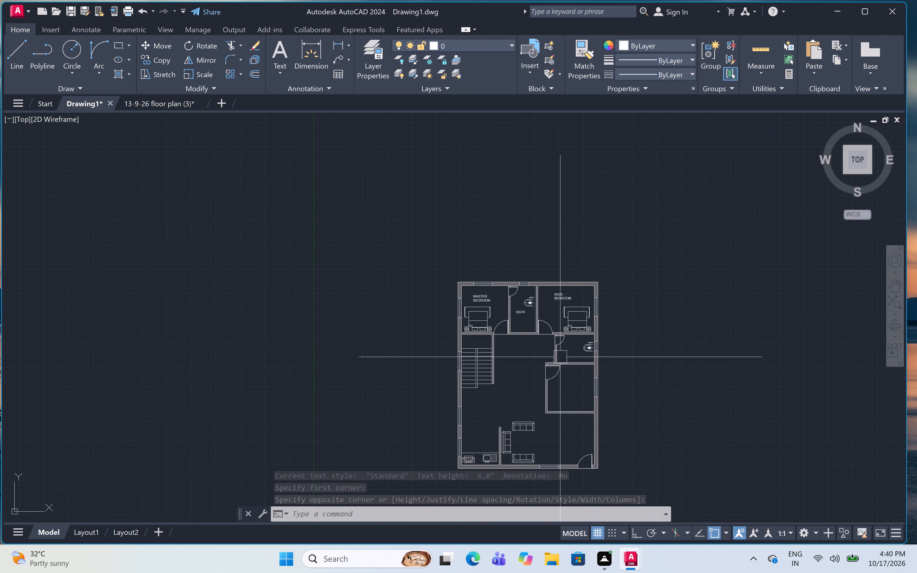
pyautogui.scroll(4, 574, 347)
pyautogui.write('MT')
pyautogui.press('space')
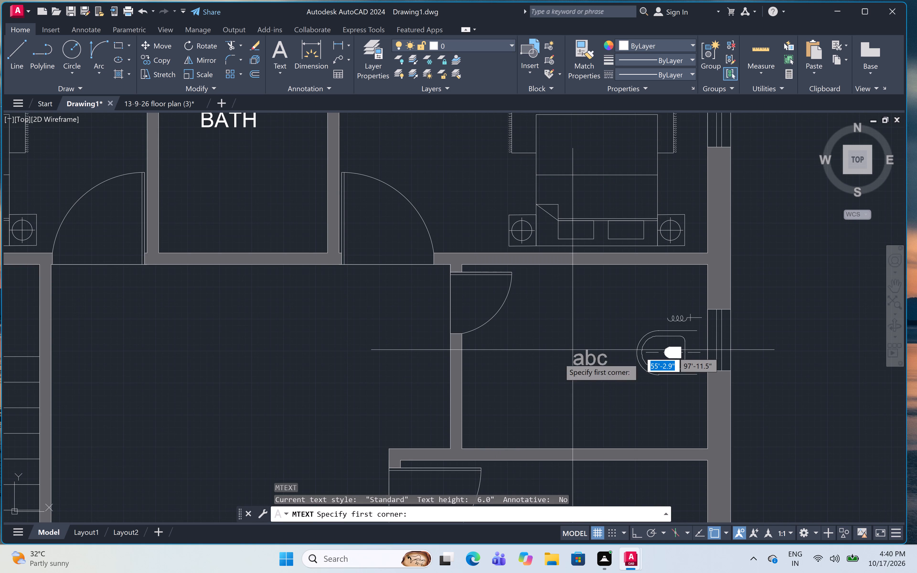
pyautogui.moveTo(507, 353); pyautogui.dragTo(510, 357)
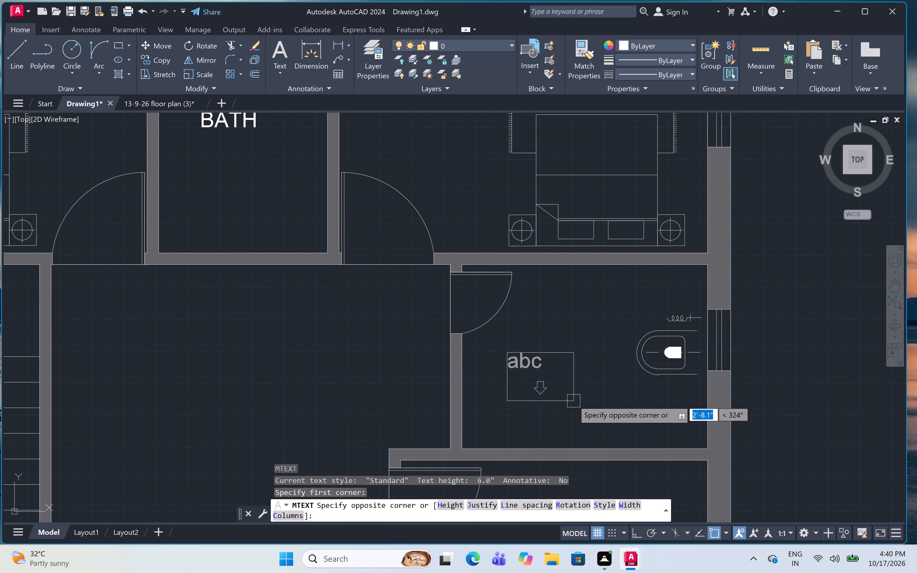
pyautogui.click(600, 403)
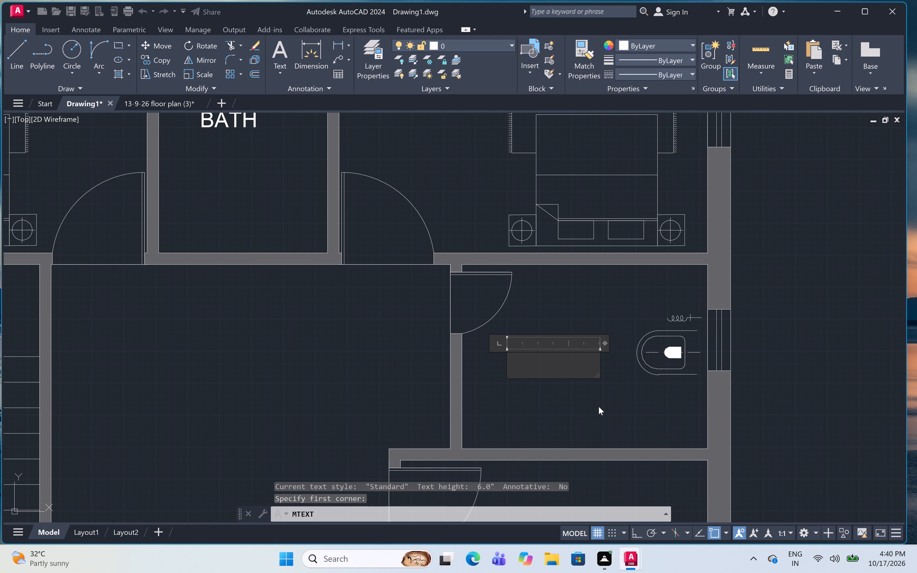
pyautogui.write('BATH')
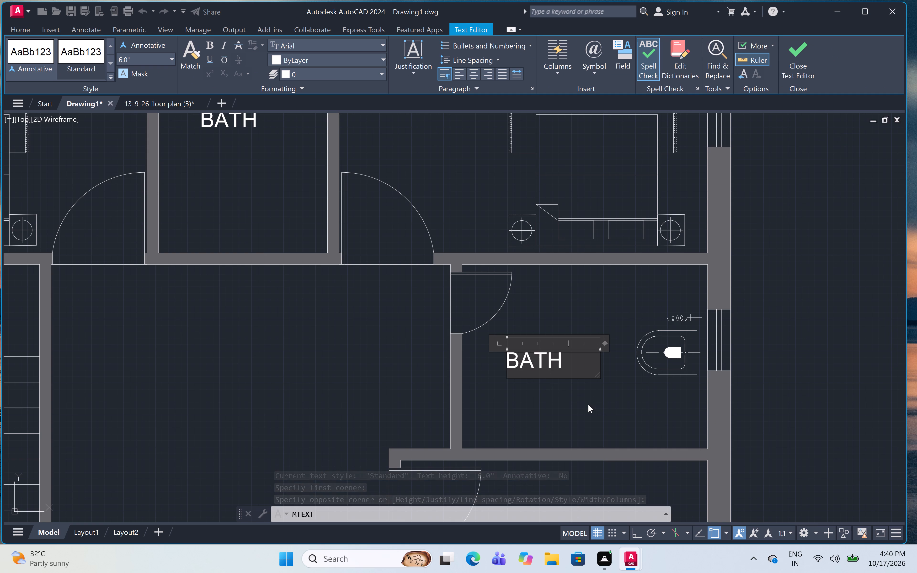
pyautogui.click(577, 399)
# Add the multiline text label "FAMILY ROOM" inside the enclosed room directly below the second bathroom.
pyautogui.scroll(-6, 559, 334)
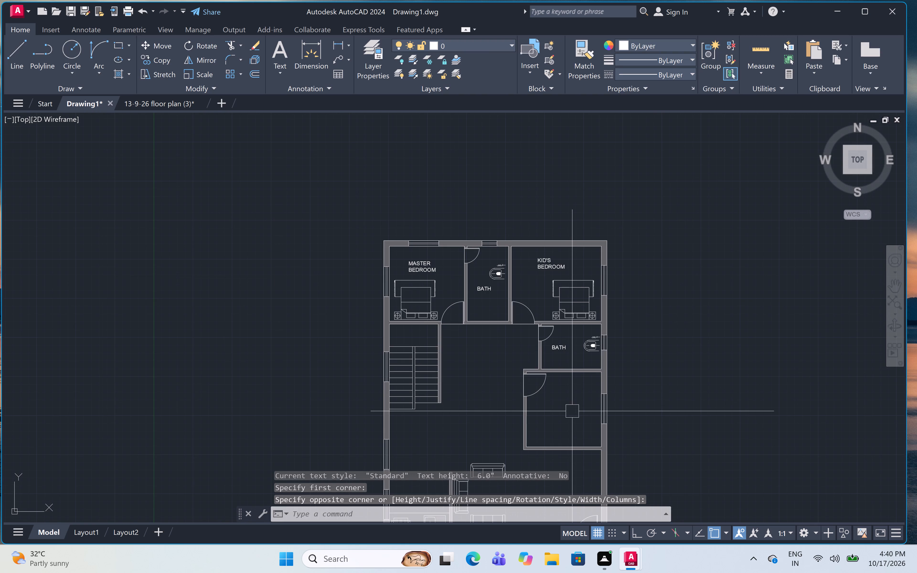
pyautogui.moveTo(573, 433); pyautogui.dragTo(568, 364, button='middle')
pyautogui.scroll(3, 569, 383)
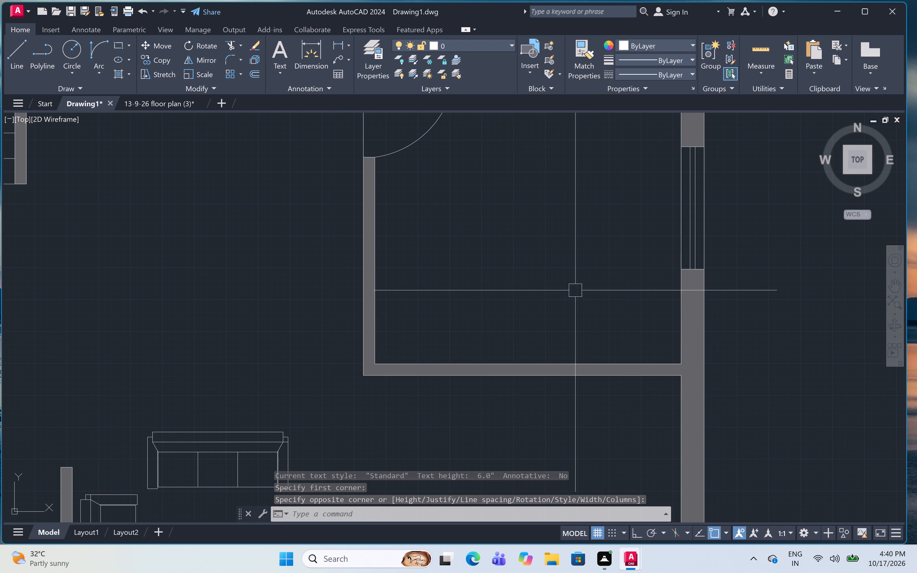
pyautogui.moveTo(575, 290); pyautogui.dragTo(564, 383, button='middle')
pyautogui.scroll(-1, 562, 359)
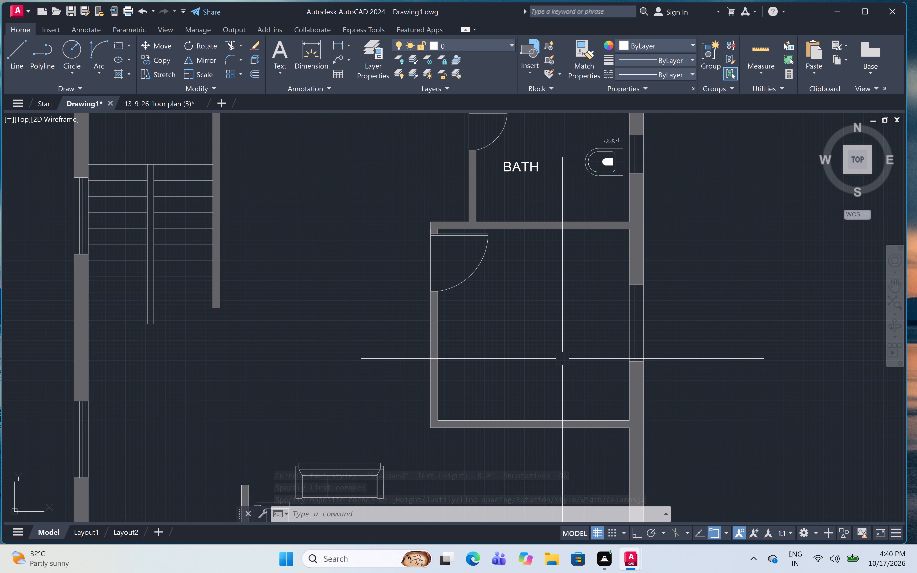
pyautogui.write('MT')
pyautogui.press('space')
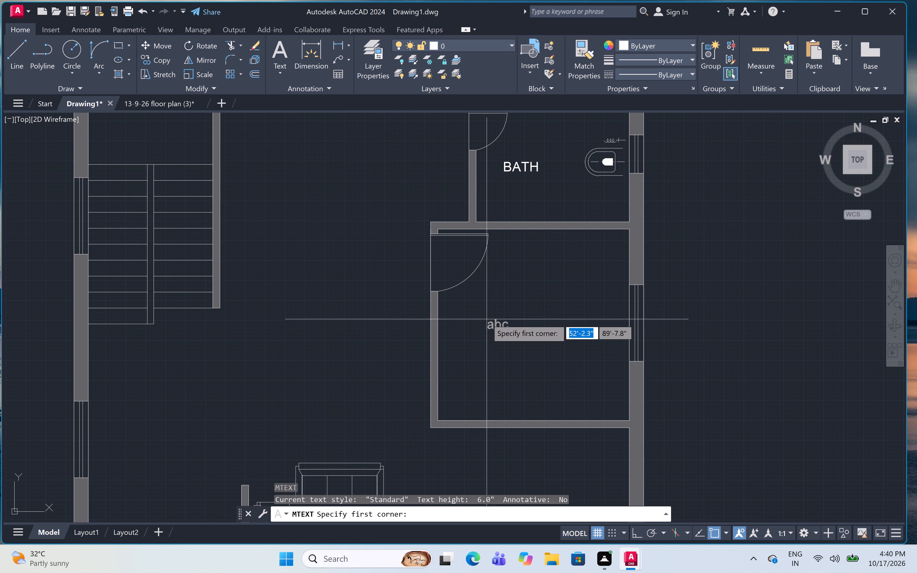
pyautogui.click(478, 315)
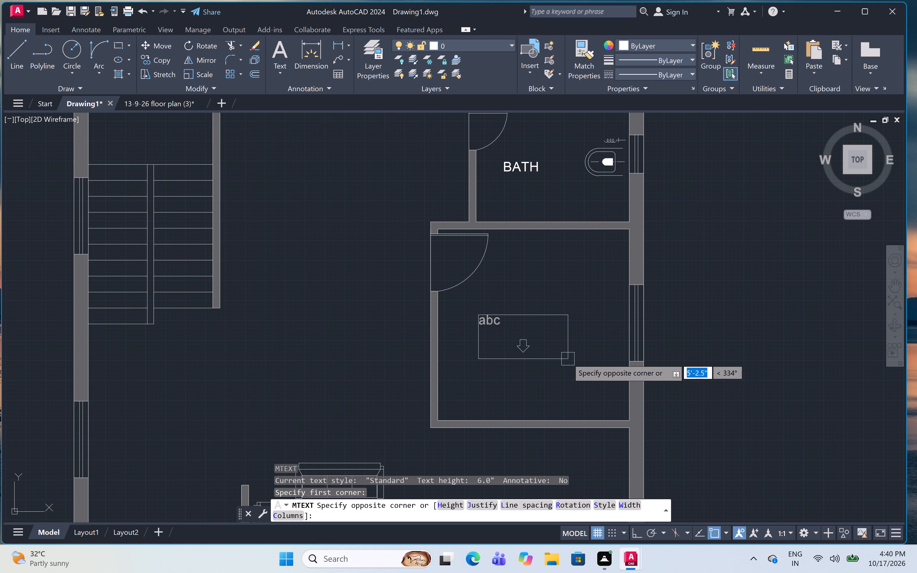
pyautogui.click(576, 360)
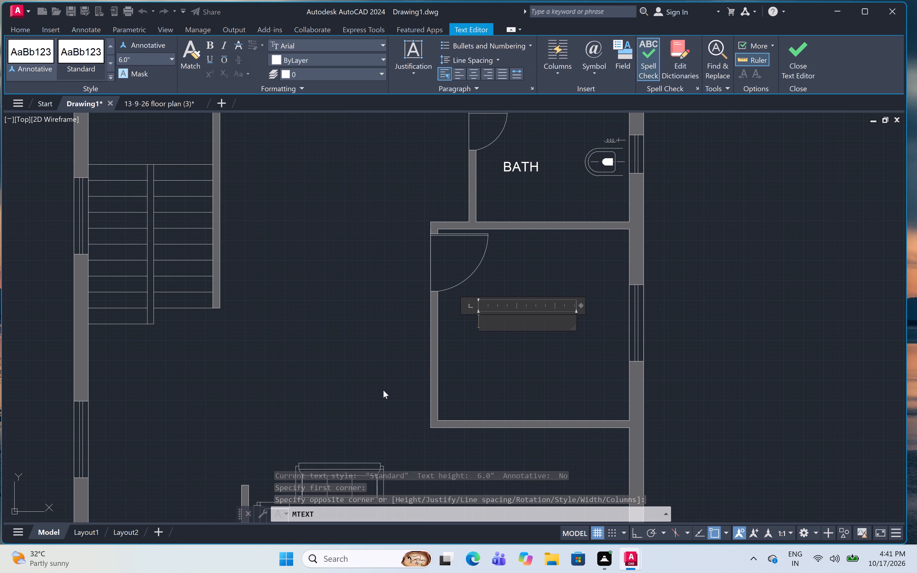
pyautogui.write('FA')
pyautogui.write('MILY')
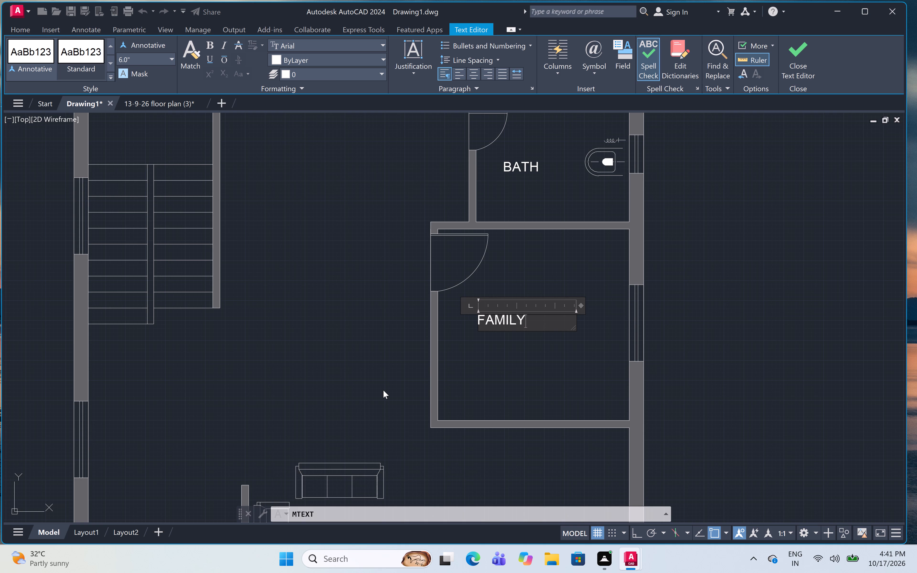
pyautogui.press('space')
pyautogui.press('r')
pyautogui.write('OOM')
pyautogui.click(540, 362)
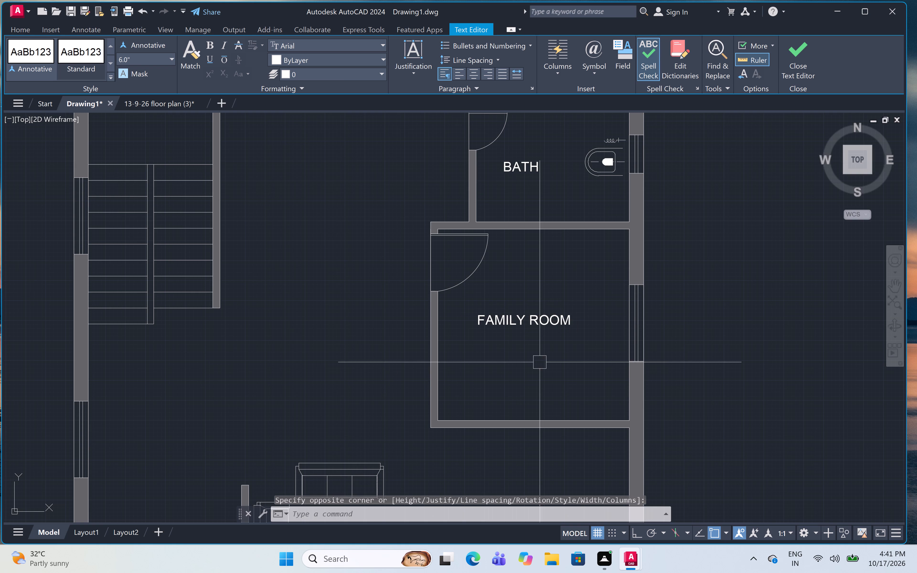
# Add the multiline text label "GREAT ROOM" between the three sofas in the living area.
pyautogui.scroll(-4, 536, 326)
pyautogui.scroll(4, 519, 362)
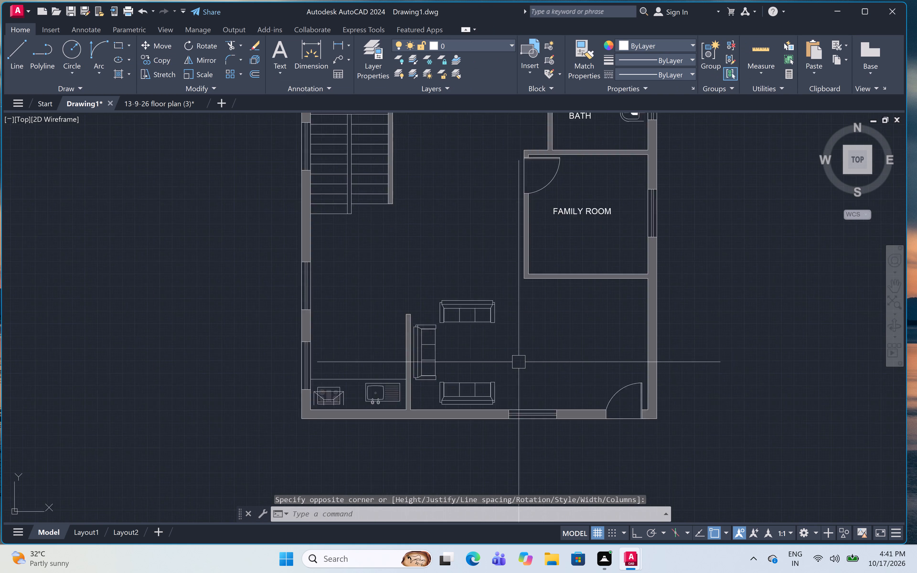
pyautogui.scroll(1, 519, 362)
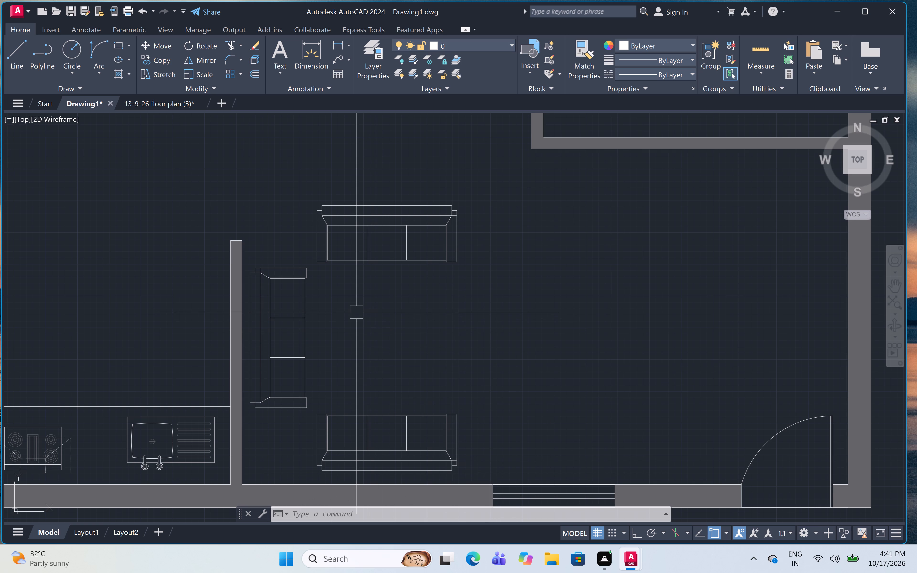
pyautogui.write('MT')
pyautogui.press('space')
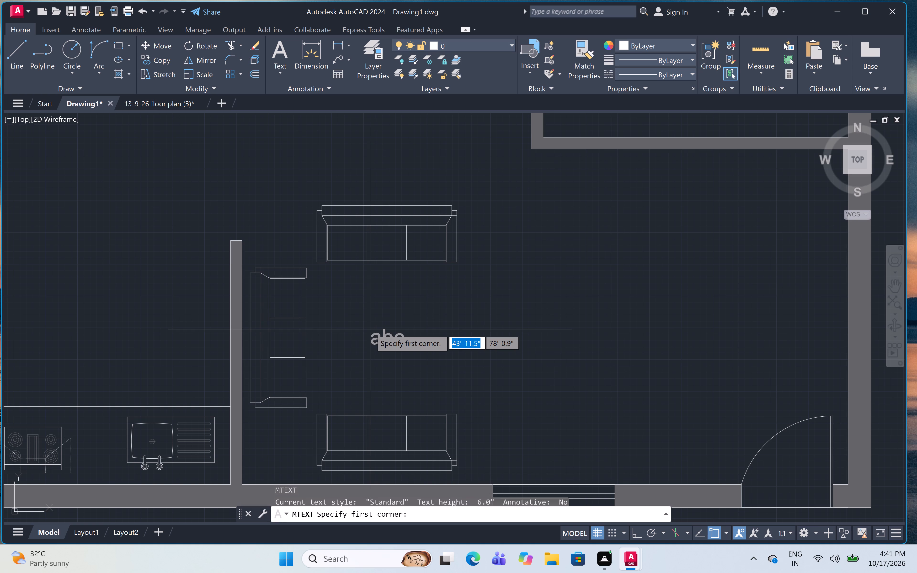
pyautogui.click(370, 317)
pyautogui.click(549, 361)
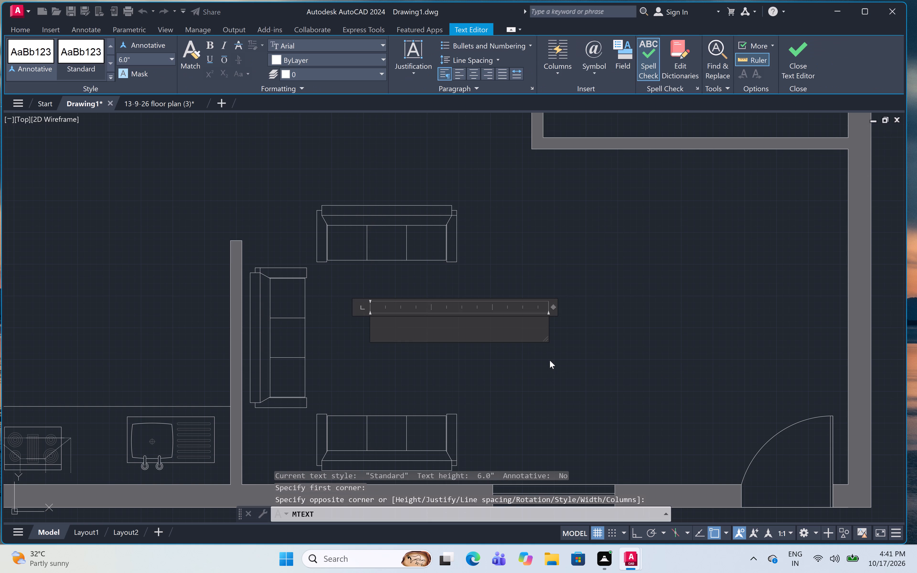
pyautogui.write('GREA')
pyautogui.press('t')
pyautogui.press('space')
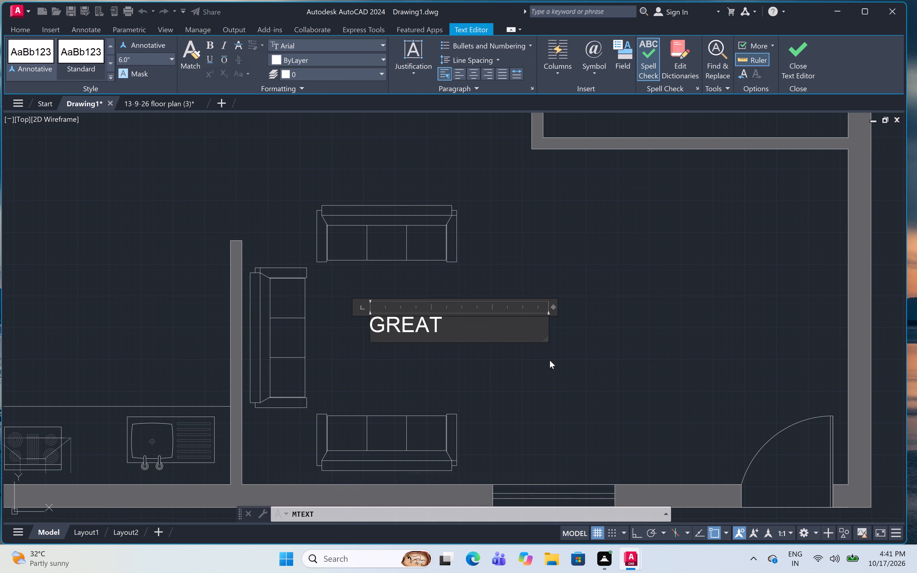
pyautogui.write('ROOM')
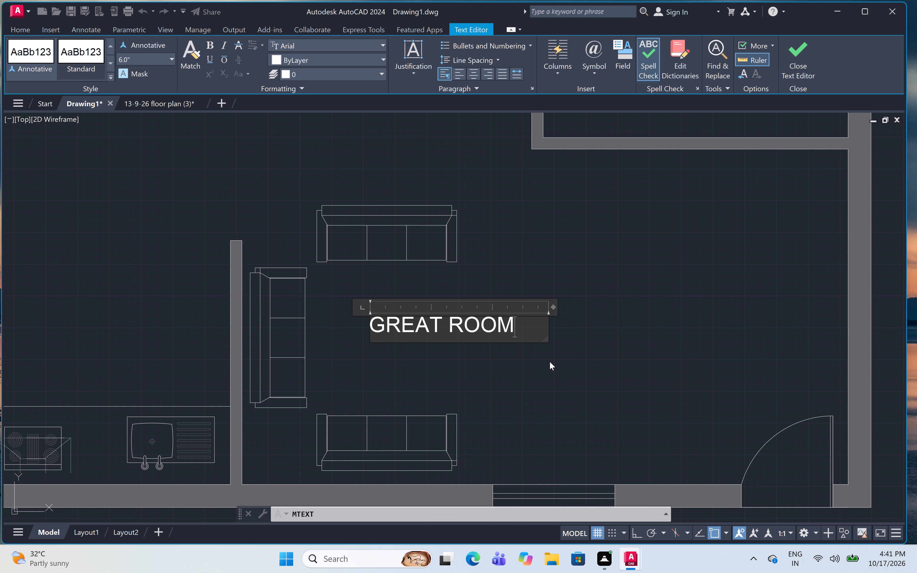
pyautogui.click(466, 371)
# Add the multiline text label "KITCHEN" above the counter with the stove and sink.
pyautogui.scroll(-3, 469, 370)
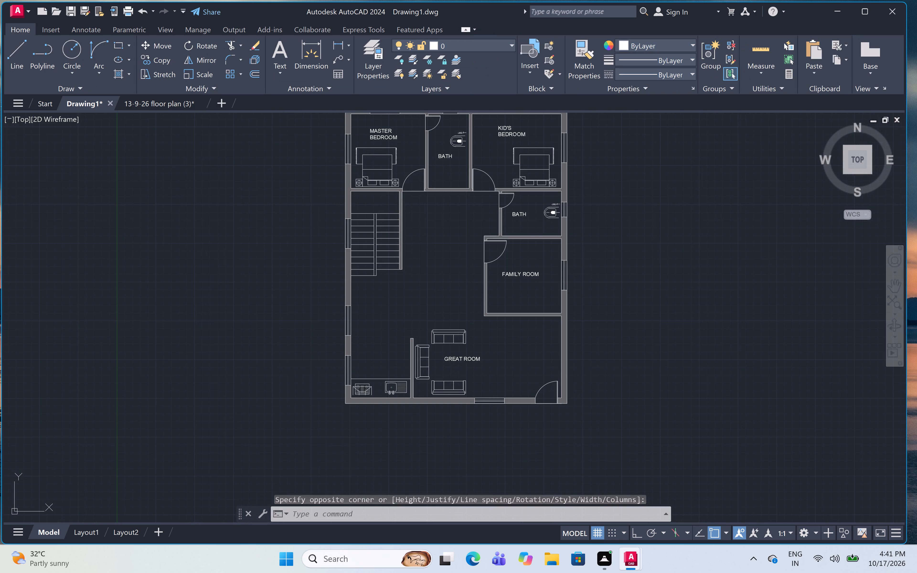
pyautogui.moveTo(469, 370); pyautogui.dragTo(536, 365, button='middle')
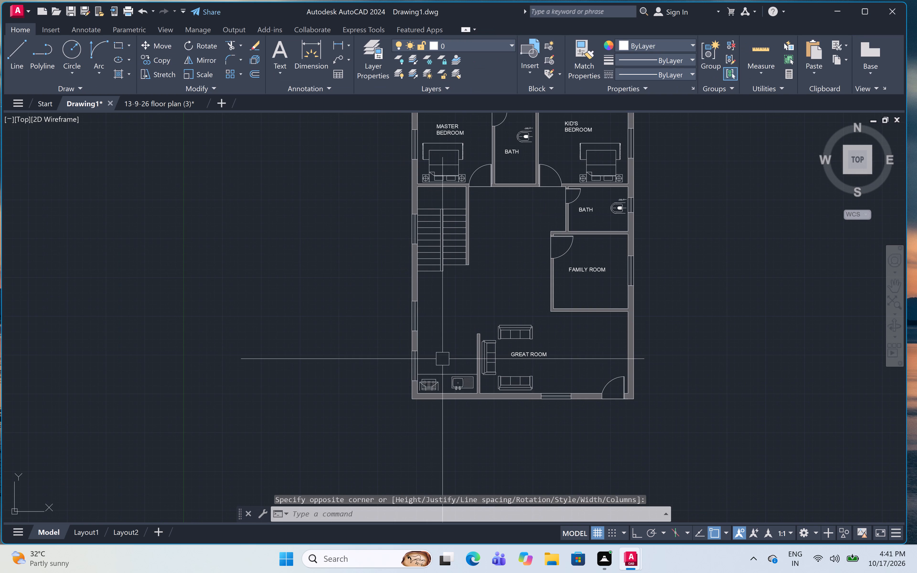
pyautogui.scroll(3, 443, 359)
pyautogui.write('MT')
pyautogui.press('space')
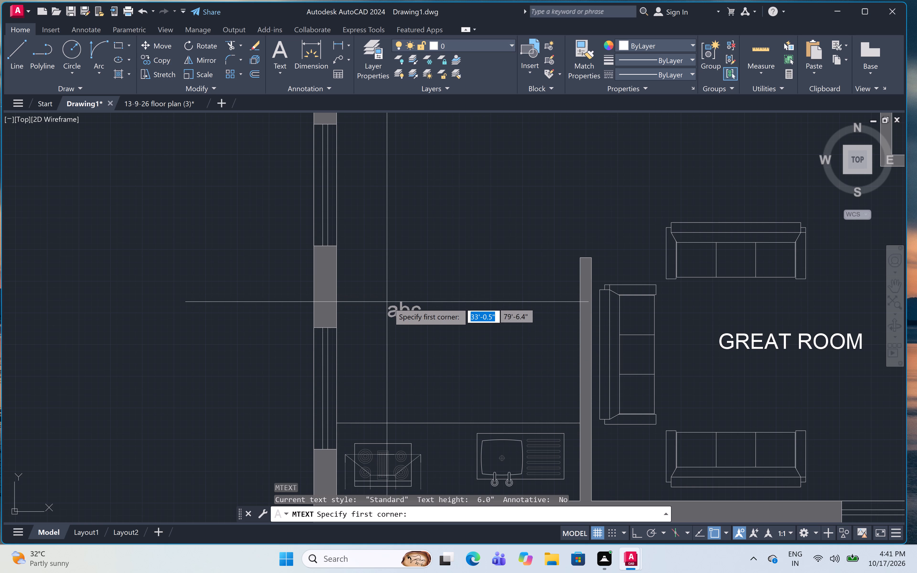
pyautogui.click(389, 315)
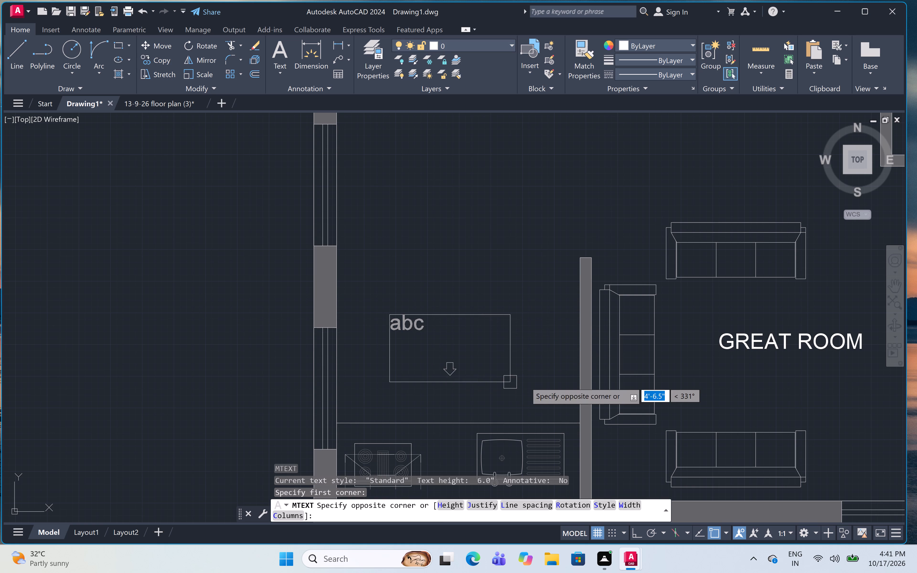
pyautogui.click(527, 368)
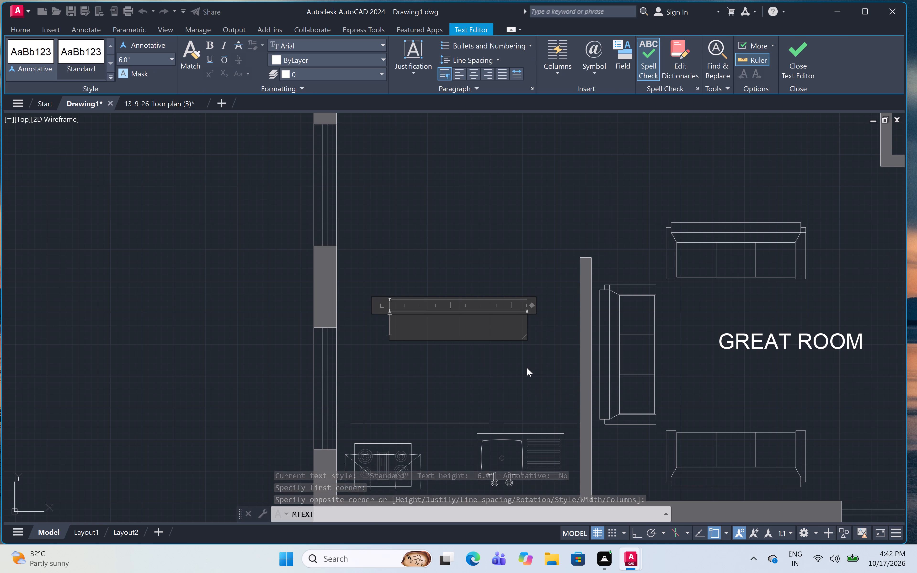
pyautogui.write('KIT')
pyautogui.write('CHEN')
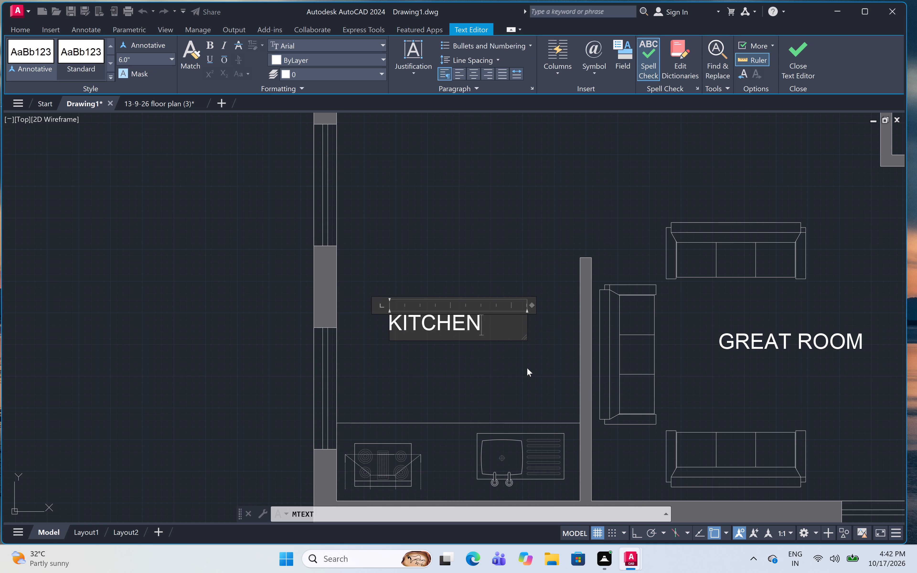
pyautogui.click(479, 366)
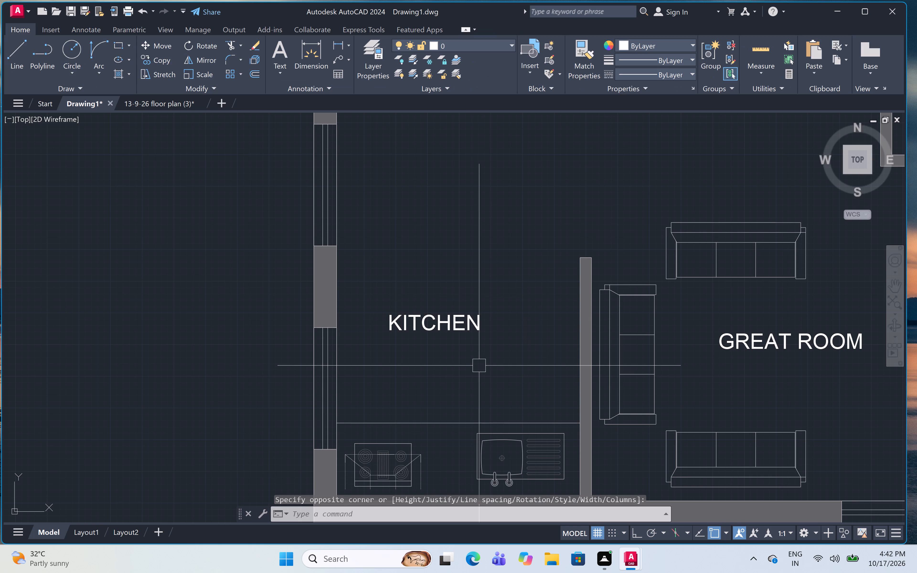
# Switch to the 13-9-26 floor plan (3) drawing and copy its standalone dining table symbol to the clipboard.
pyautogui.scroll(-1, 482, 366)
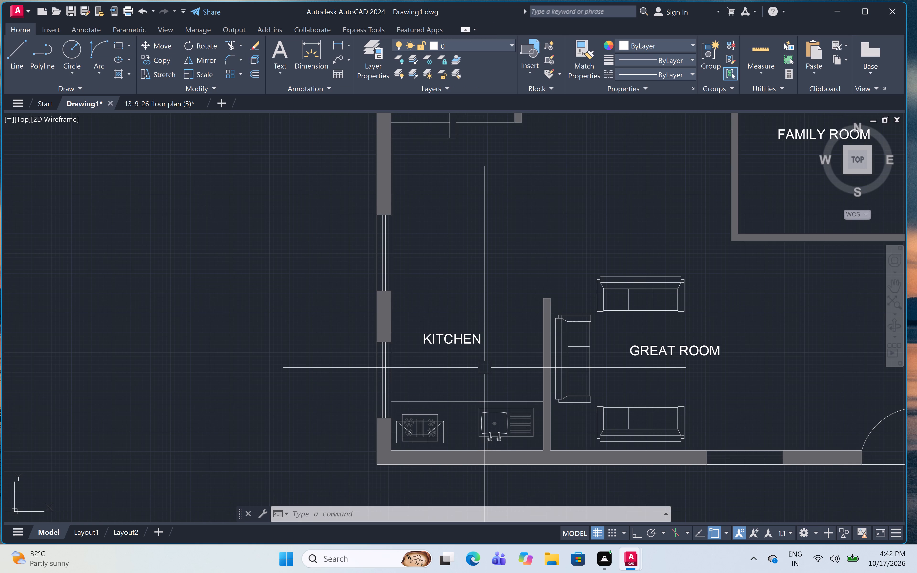
pyautogui.moveTo(519, 305); pyautogui.dragTo(521, 396, button='middle')
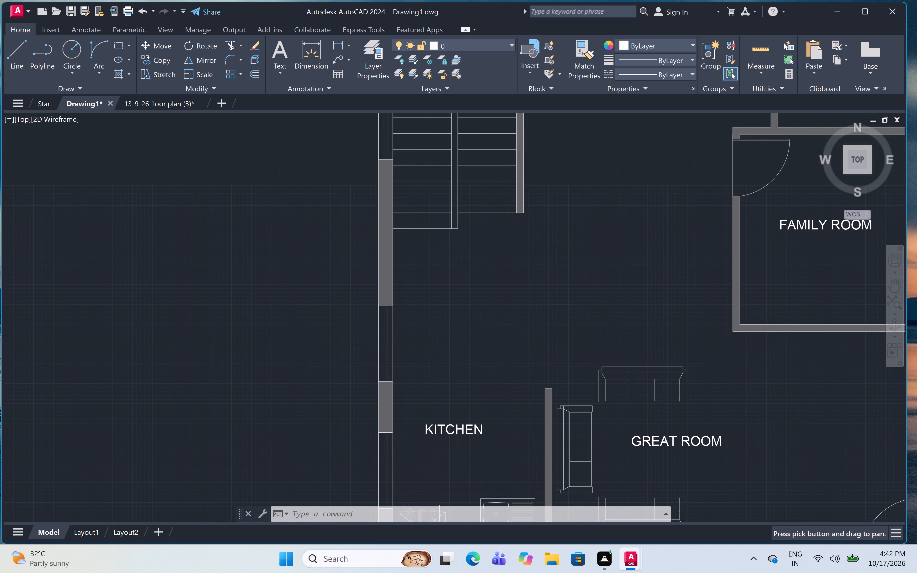
pyautogui.scroll(-3, 479, 315)
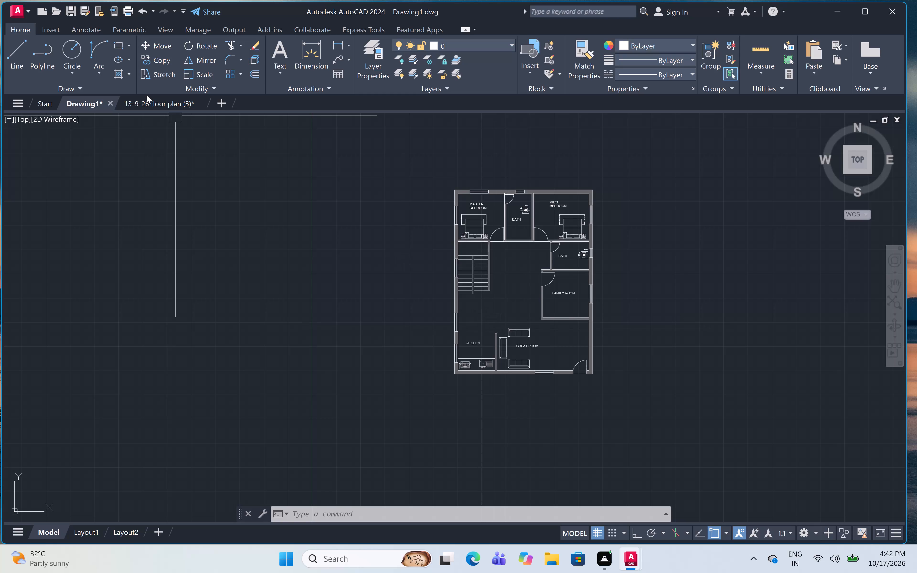
pyautogui.click(141, 99)
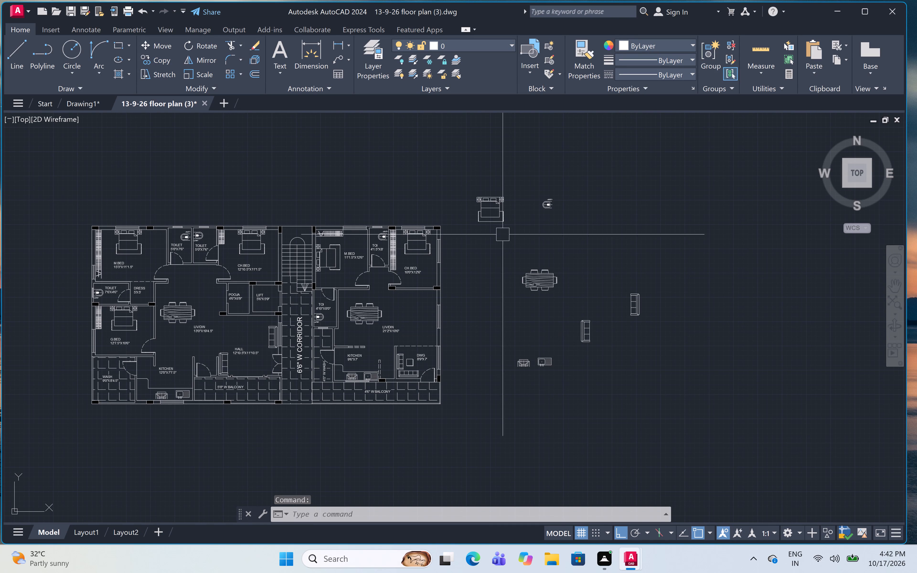
pyautogui.click(499, 255)
pyautogui.click(592, 317)
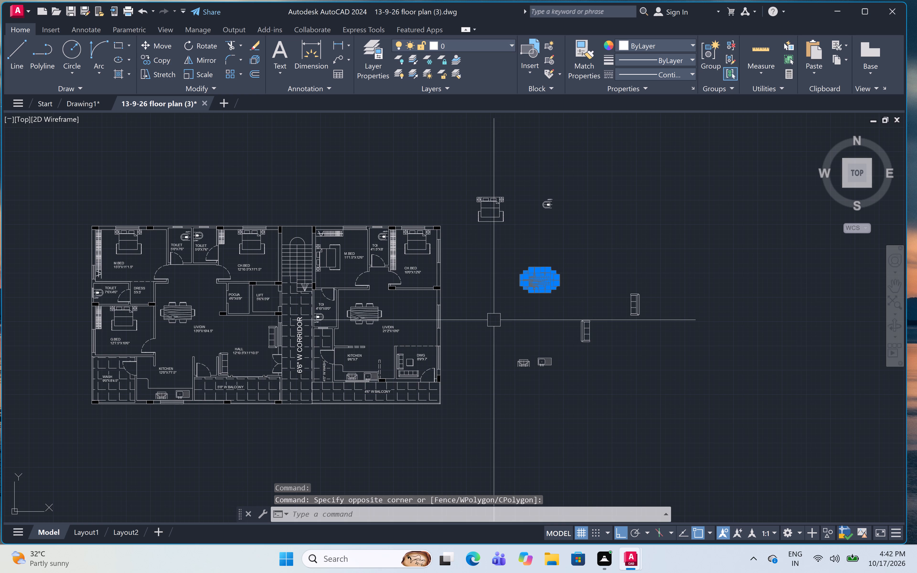
pyautogui.hotkey('ctrl', 'c')
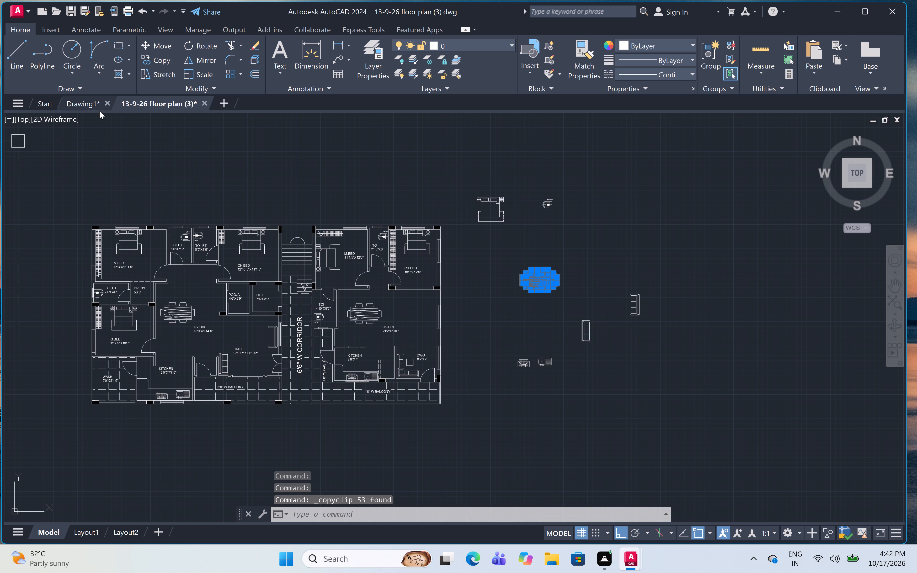
# Switch back to Drawing1 and paste the dining table in the open area between the staircase and the KITCHEN label.
pyautogui.click(77, 97)
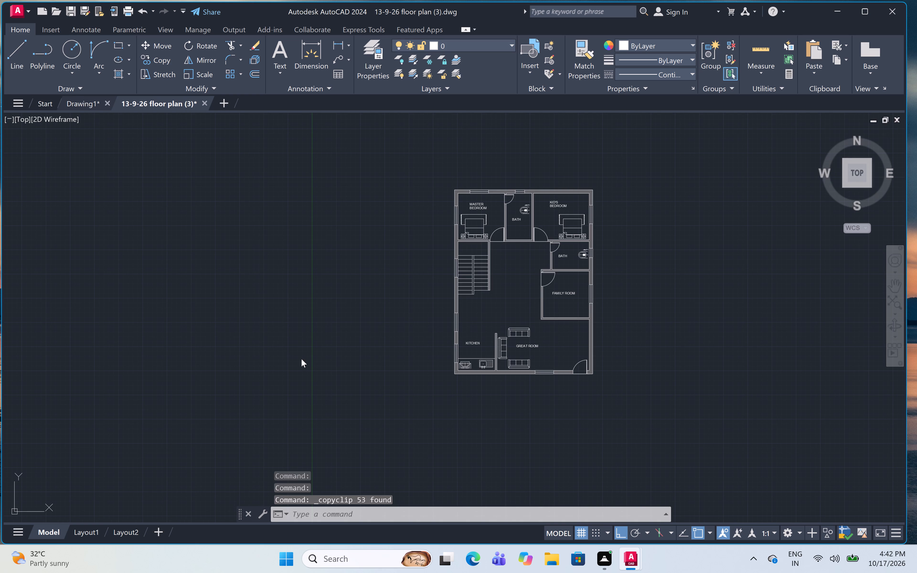
pyautogui.scroll(3, 476, 317)
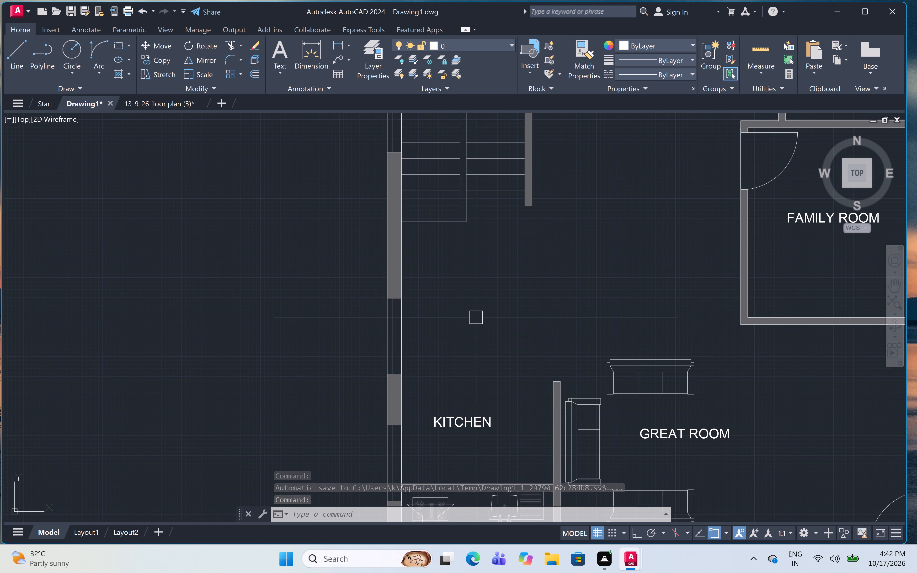
pyautogui.hotkey('ctrl', 'v')
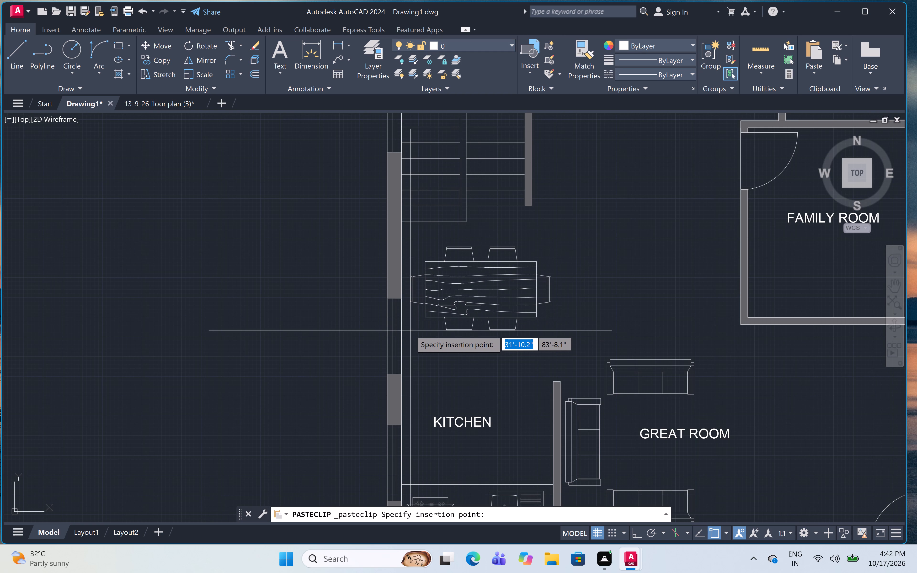
pyautogui.click(410, 330)
# Add the multiline text label "BREAKFAST" just below the dining table.
pyautogui.scroll(2, 457, 377)
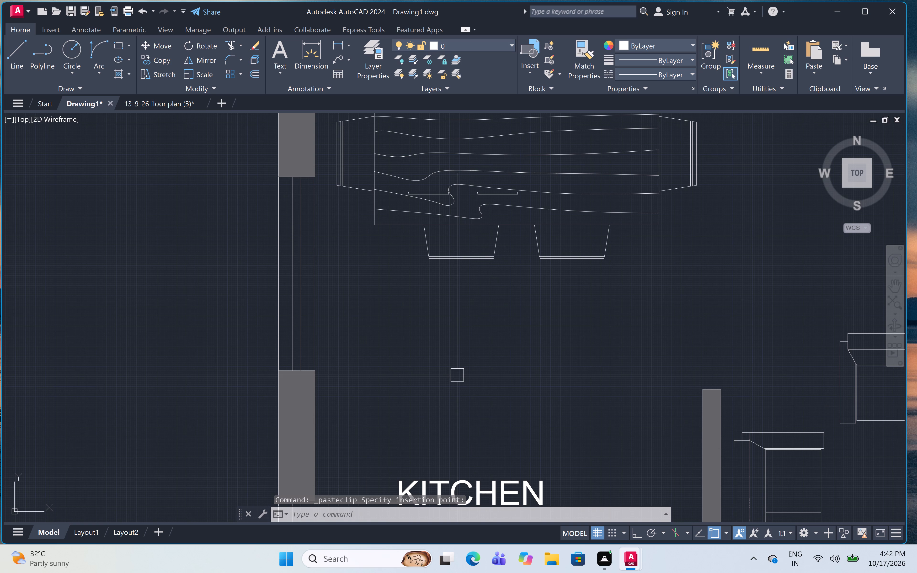
pyautogui.write('MT')
pyautogui.press('space')
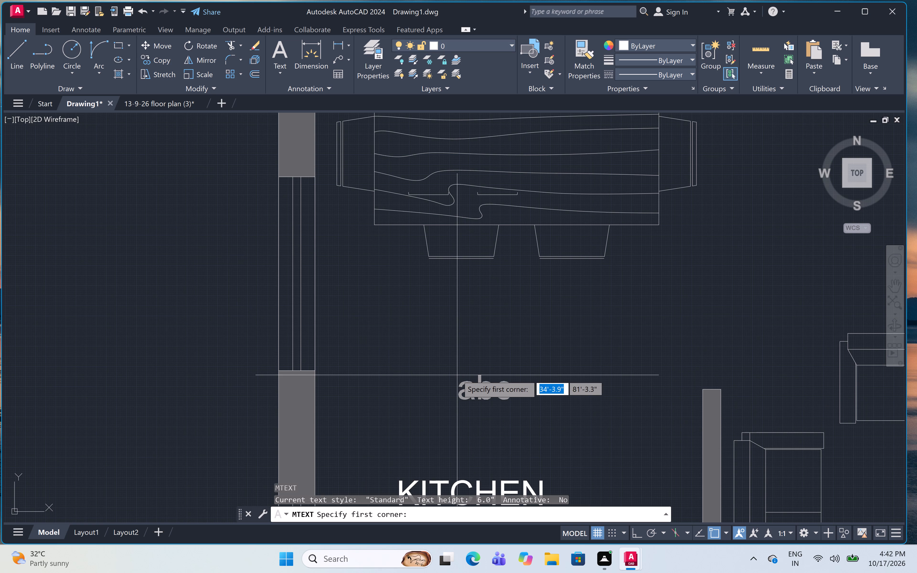
pyautogui.click(397, 284)
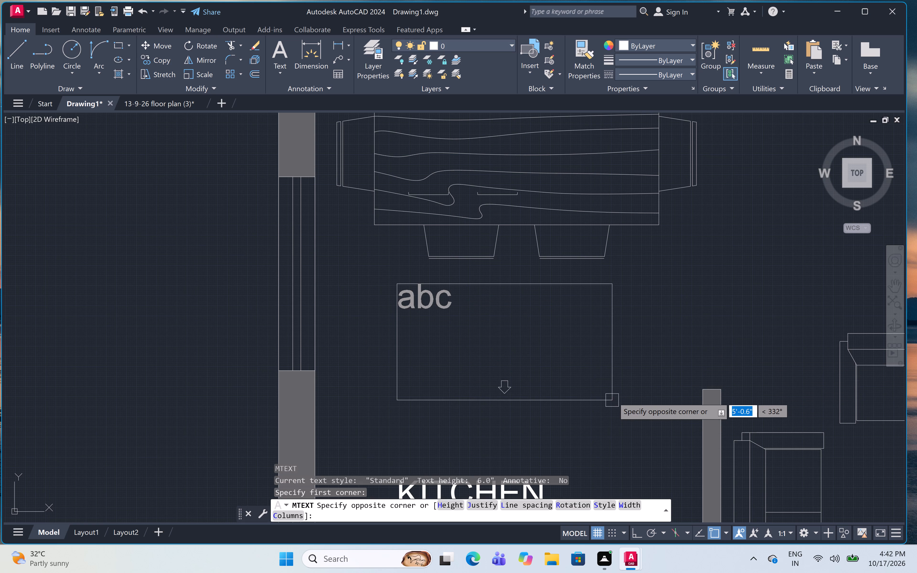
pyautogui.click(624, 367)
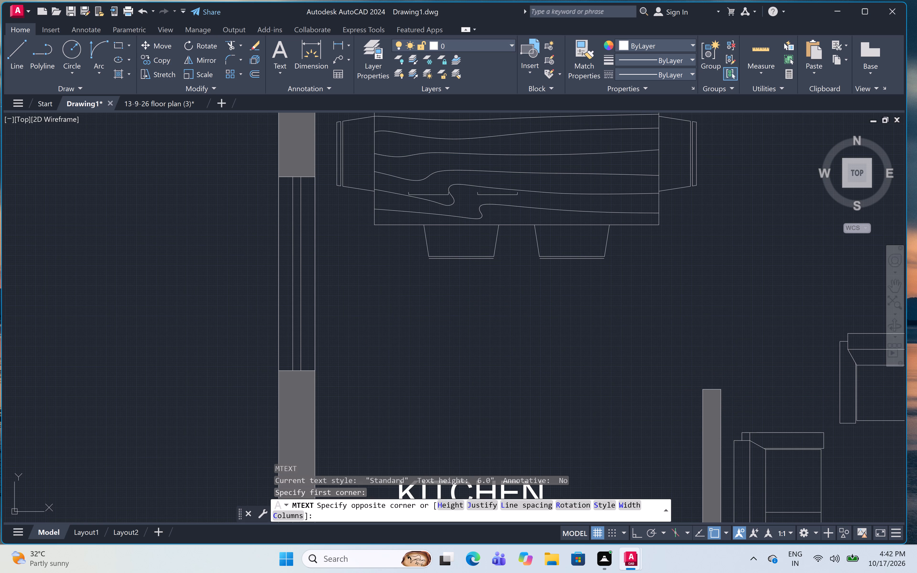
pyautogui.write('BREAK')
pyautogui.write('FAST')
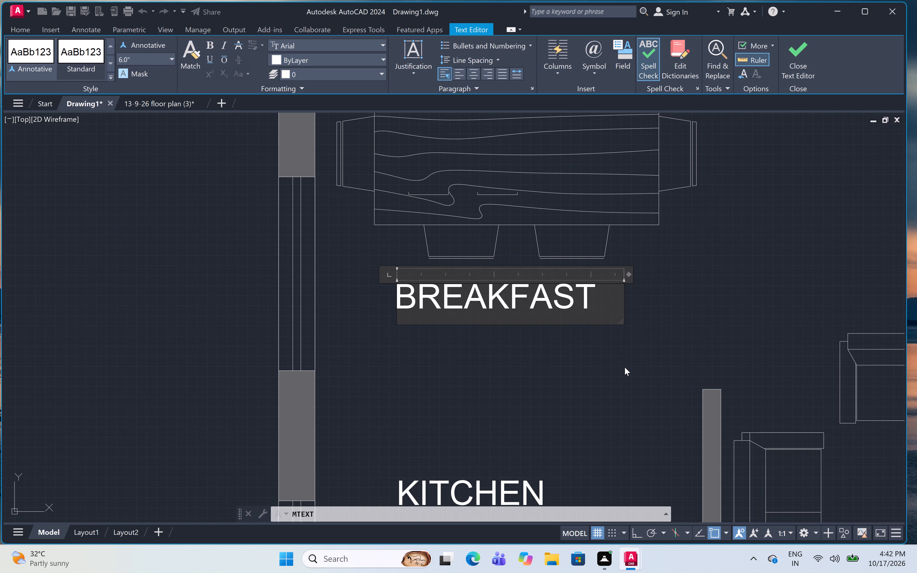
pyautogui.click(593, 362)
# Add the multiline text label "PASSAGE" in the open area between the staircase and the family room.
pyautogui.scroll(-2, 593, 362)
pyautogui.moveTo(593, 362); pyautogui.dragTo(518, 444, button='middle')
pyautogui.scroll(-2, 533, 417)
pyautogui.moveTo(581, 391); pyautogui.dragTo(505, 425, button='middle')
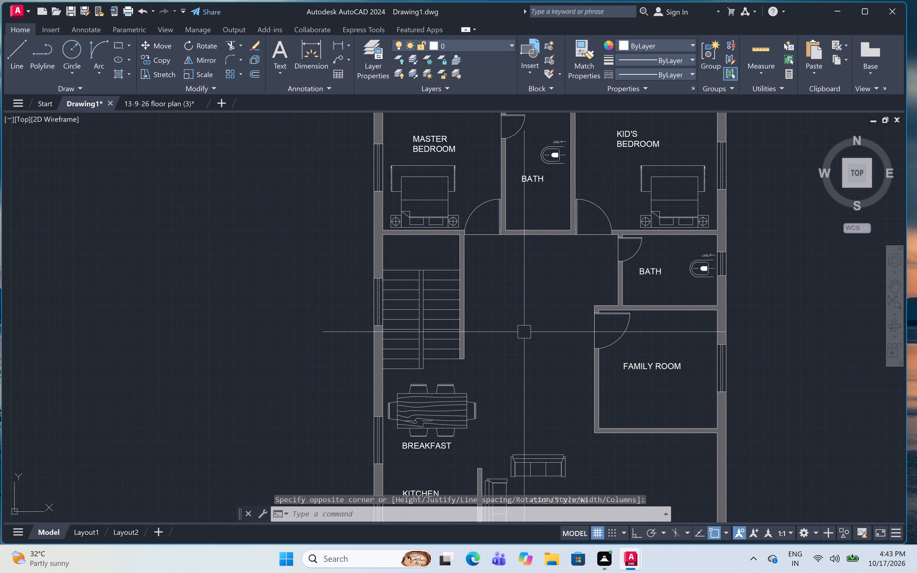
pyautogui.scroll(1, 524, 332)
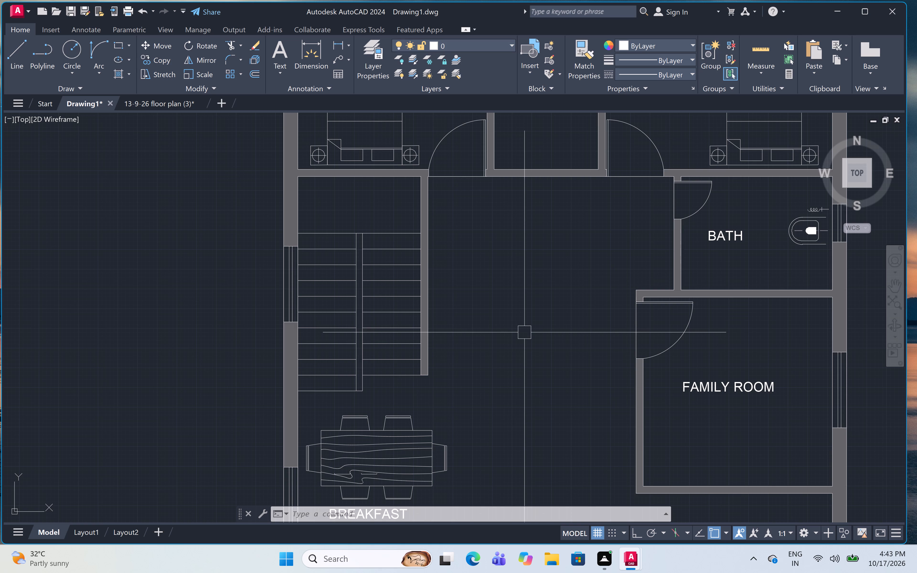
pyautogui.write('MT')
pyautogui.press('space')
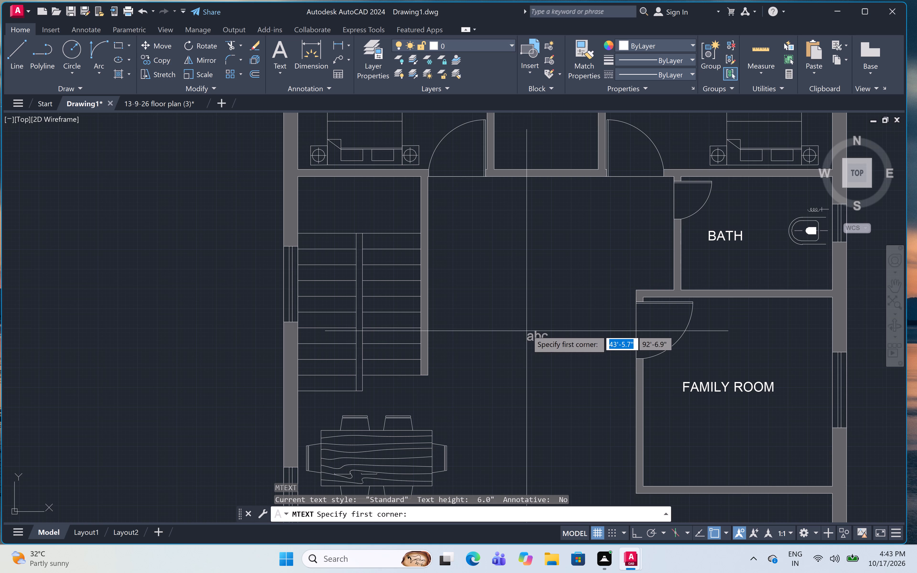
pyautogui.click(487, 305)
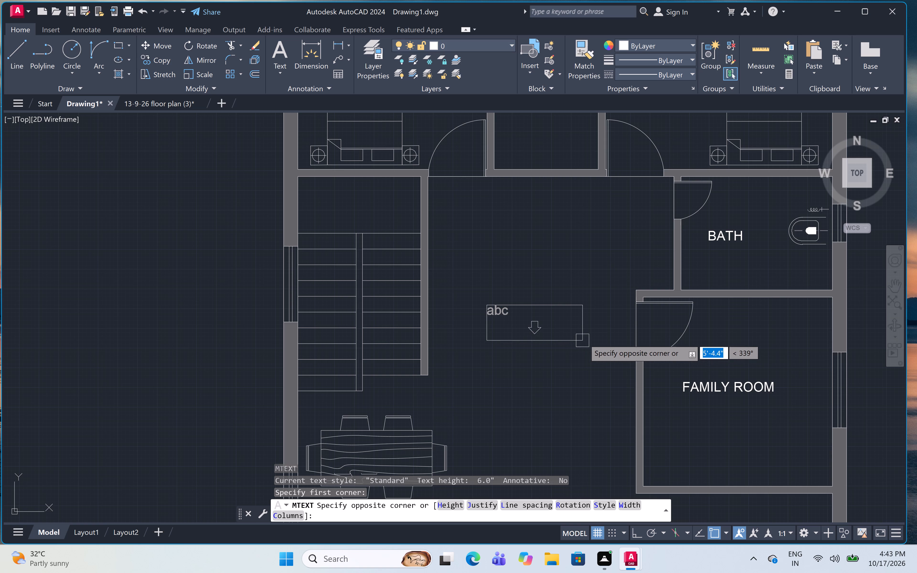
pyautogui.click(582, 345)
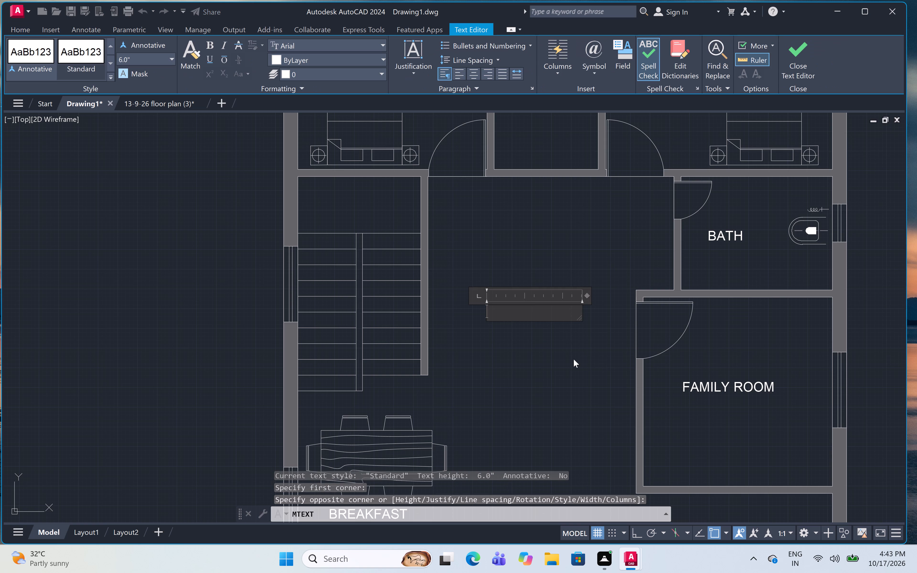
pyautogui.write('PASSAGE')
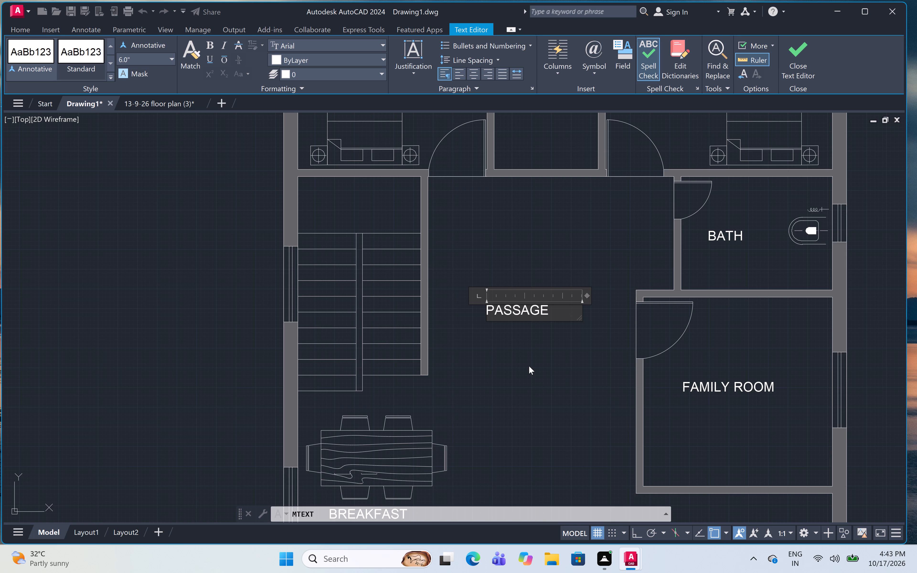
pyautogui.click(529, 365)
# Turn on Ortho and copy the complete floor plan horizontally, about 39'-10" to the right of the original.
pyautogui.scroll(-6, 527, 290)
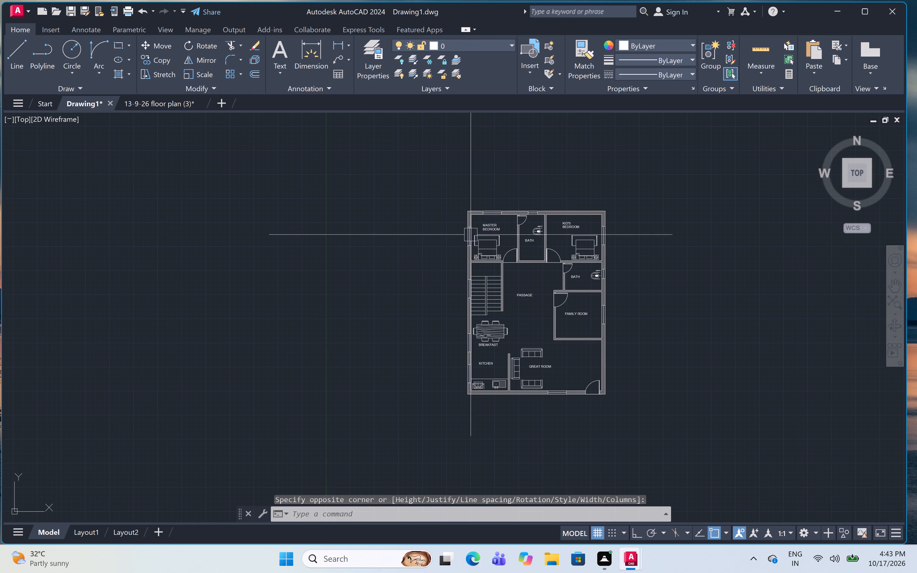
pyautogui.click(445, 184)
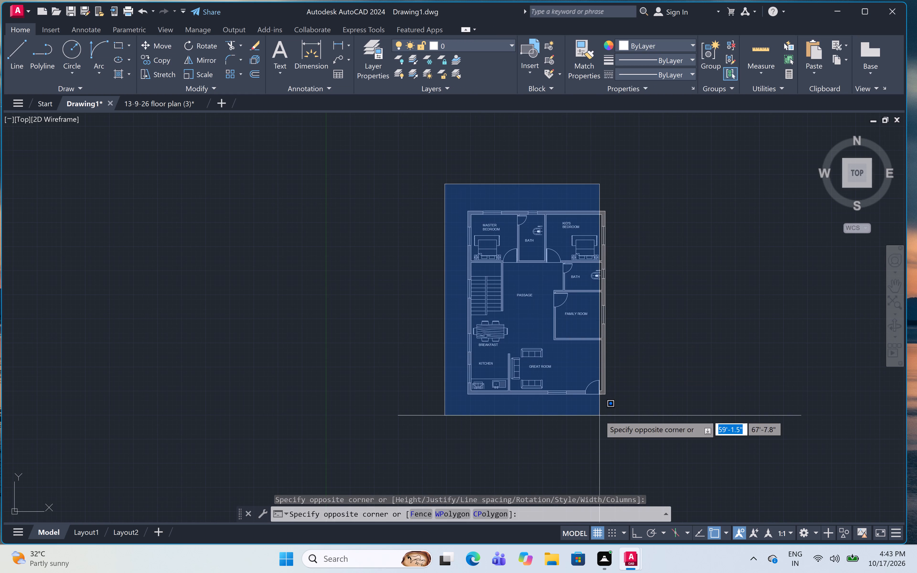
pyautogui.click(627, 415)
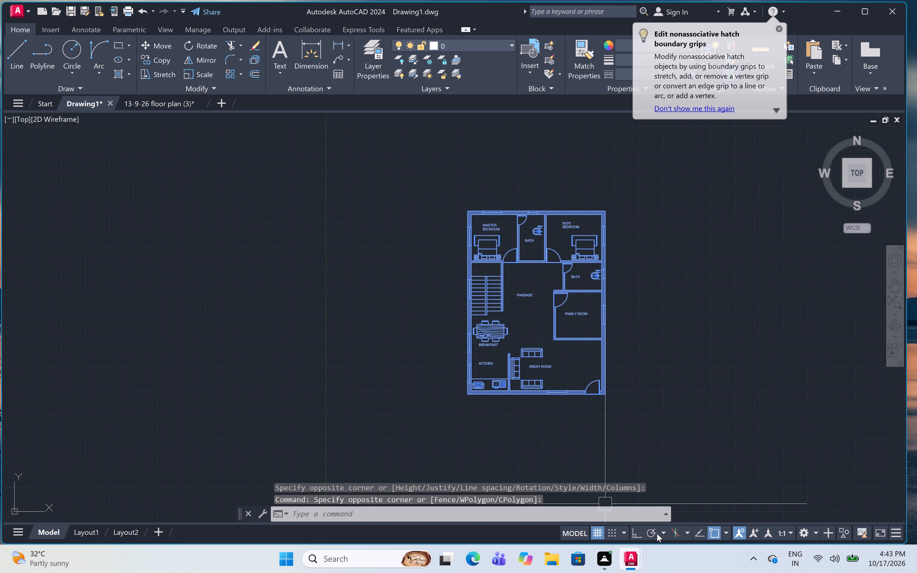
pyautogui.click(638, 539)
pyautogui.moveTo(665, 459); pyautogui.dragTo(583, 445, button='middle')
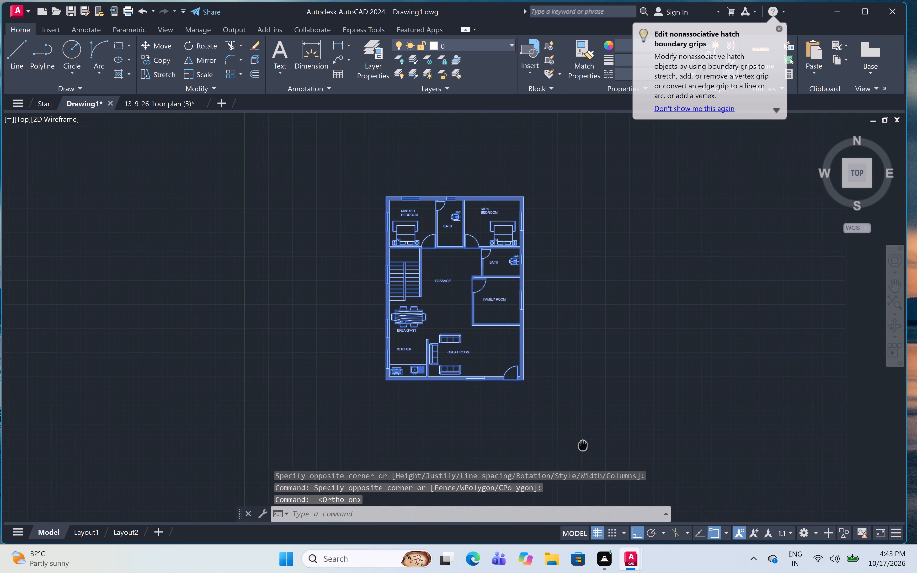
pyautogui.moveTo(583, 445); pyautogui.dragTo(565, 449, button='middle')
pyautogui.write('CO')
pyautogui.press('space')
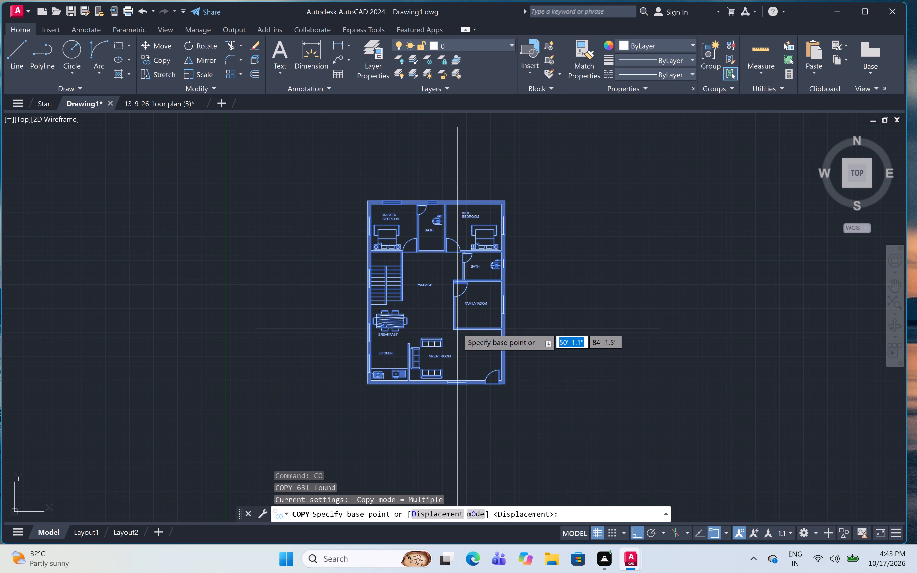
pyautogui.click(425, 302)
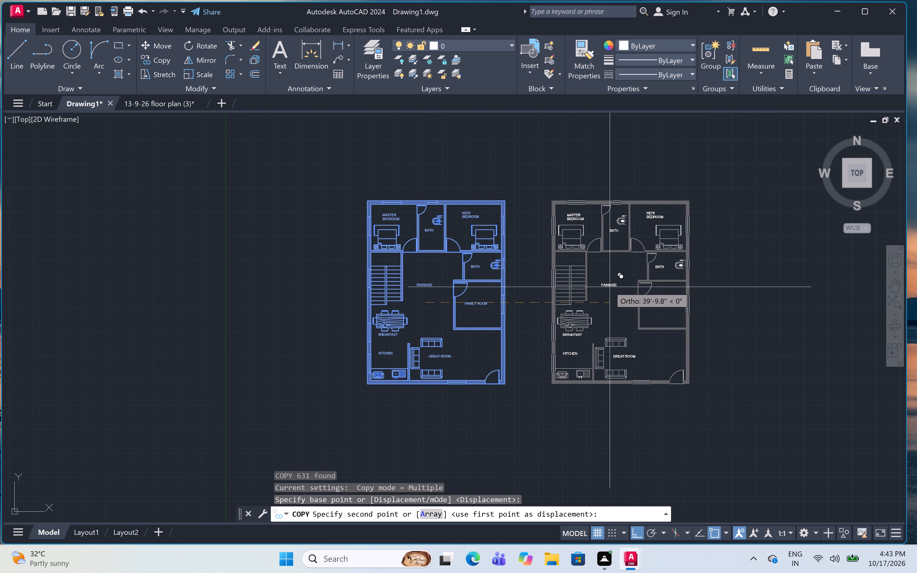
pyautogui.click(610, 287)
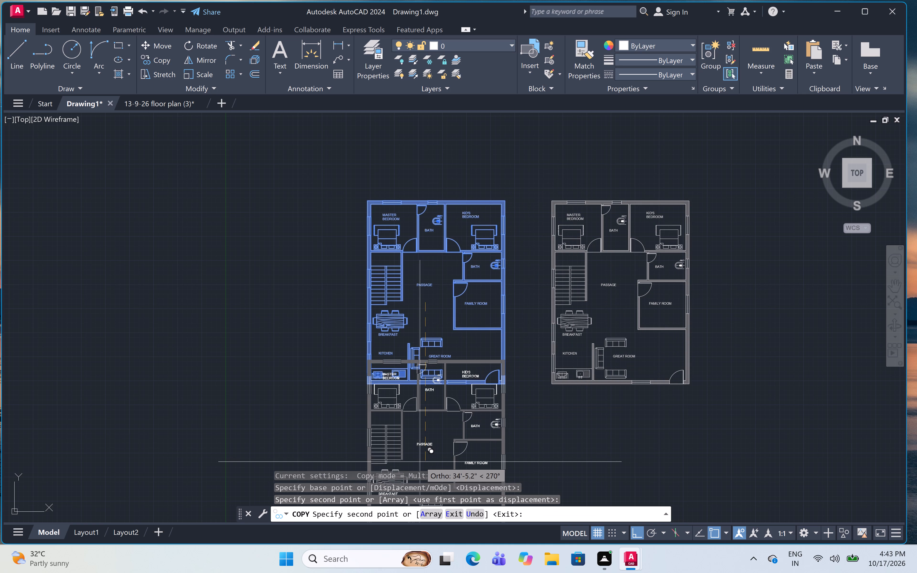
pyautogui.press('Escape')
# In the copied plan, draw two 4.5" lines across the wall thickness from the family room's lower-left inner corner, one horizontal and one vertical.
pyautogui.scroll(-2, 421, 460)
pyautogui.moveTo(421, 458); pyautogui.dragTo(373, 439, button='middle')
pyautogui.scroll(3, 415, 421)
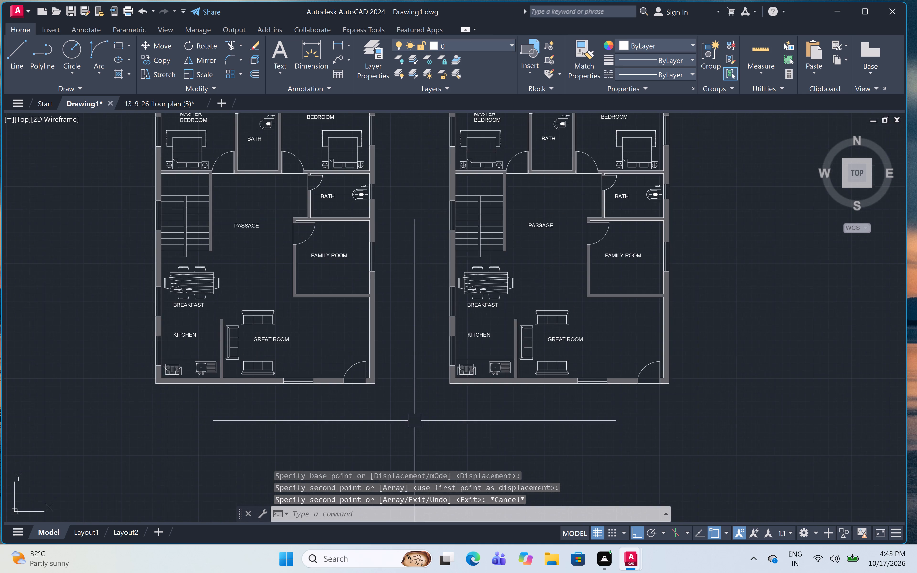
pyautogui.moveTo(415, 420); pyautogui.dragTo(384, 466, button='middle')
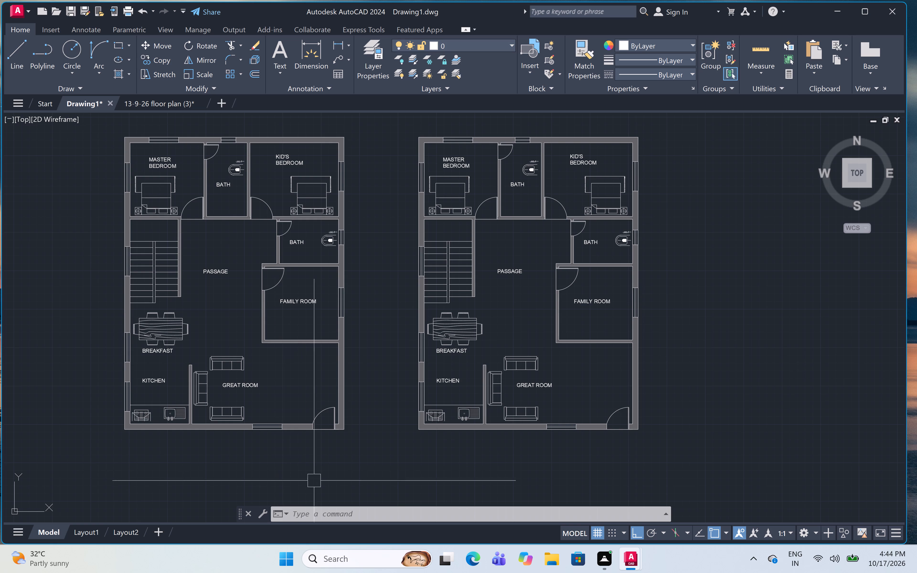
pyautogui.scroll(-2, 353, 338)
pyautogui.scroll(4, 439, 369)
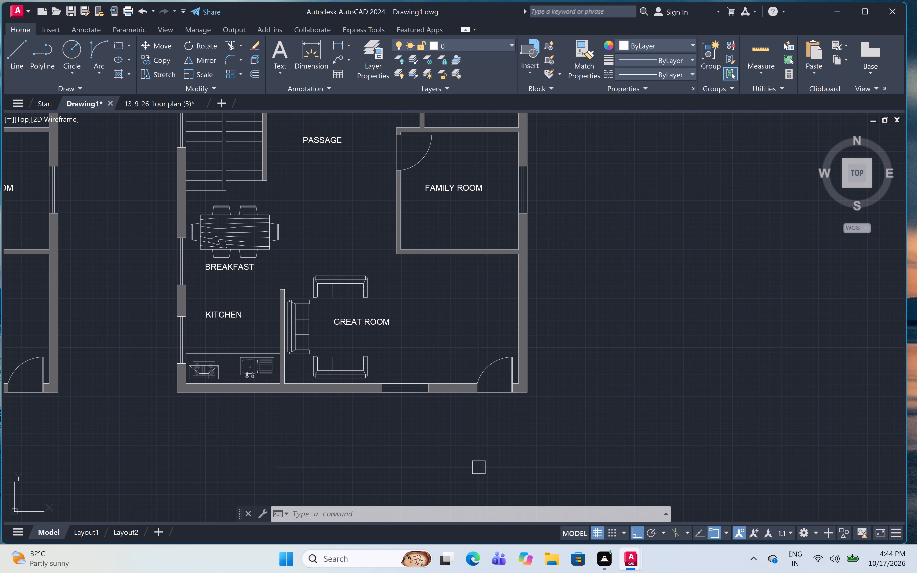
pyautogui.scroll(1, 452, 383)
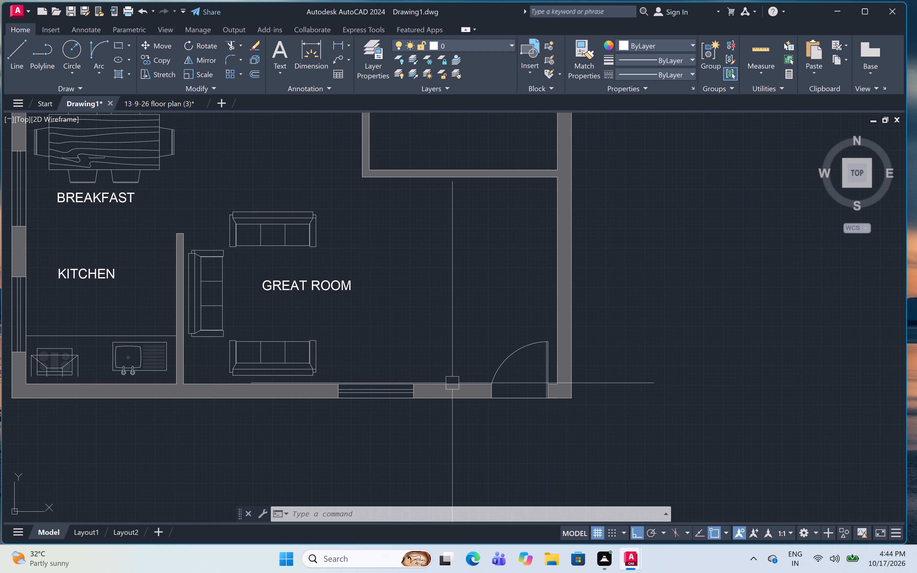
pyautogui.scroll(-1, 452, 383)
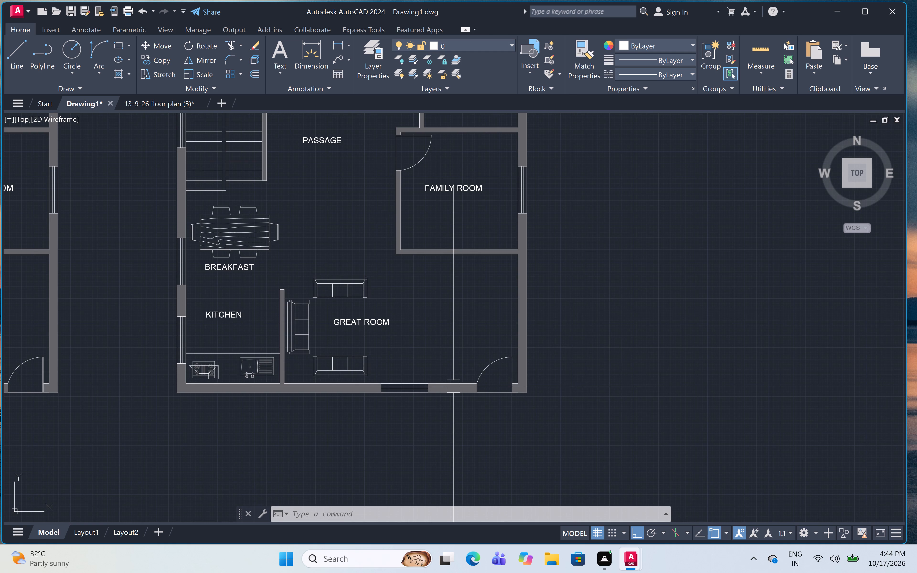
pyautogui.scroll(1, 453, 386)
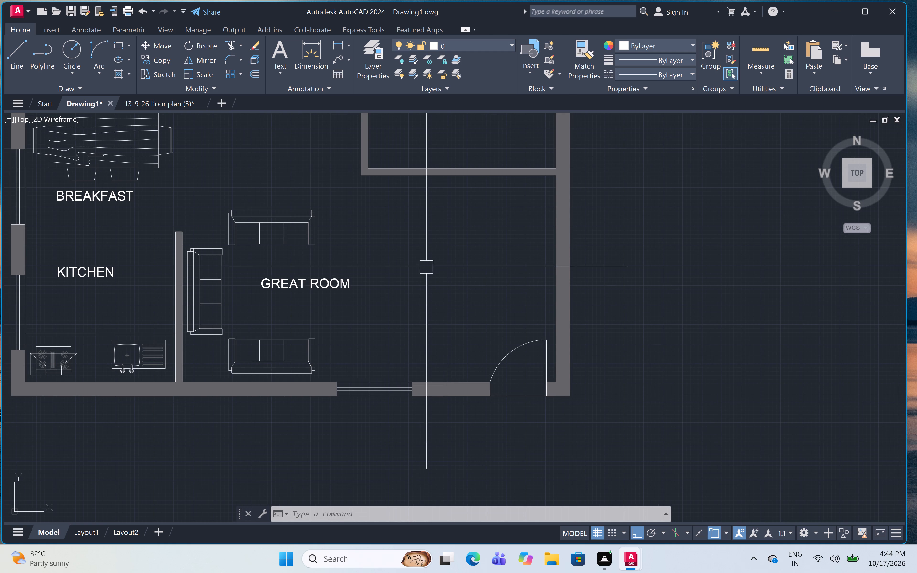
pyautogui.scroll(3, 336, 155)
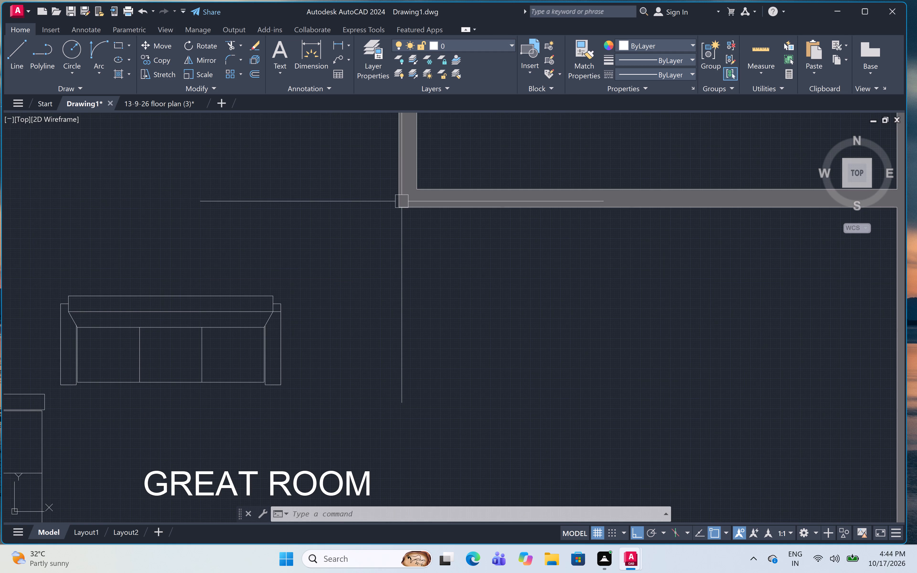
pyautogui.write('L')
pyautogui.press('space')
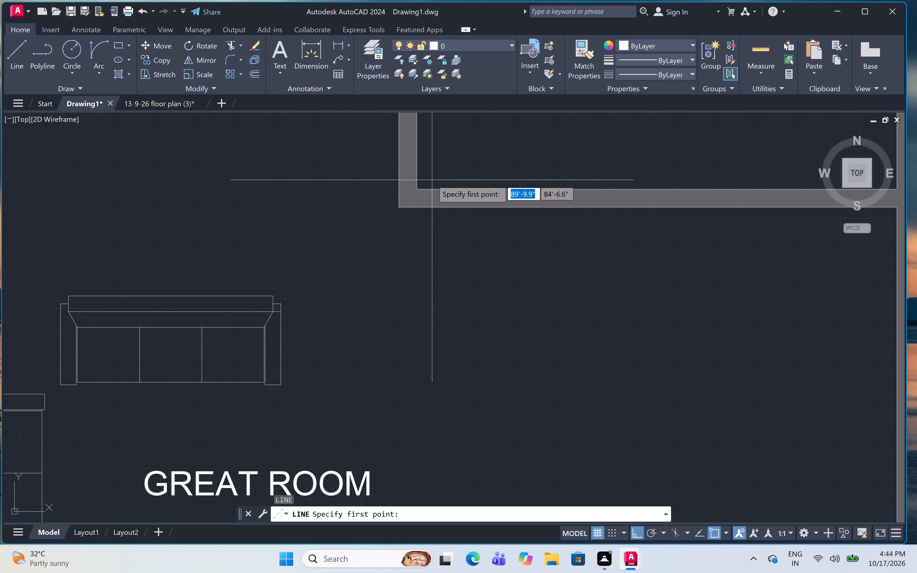
pyautogui.click(416, 188)
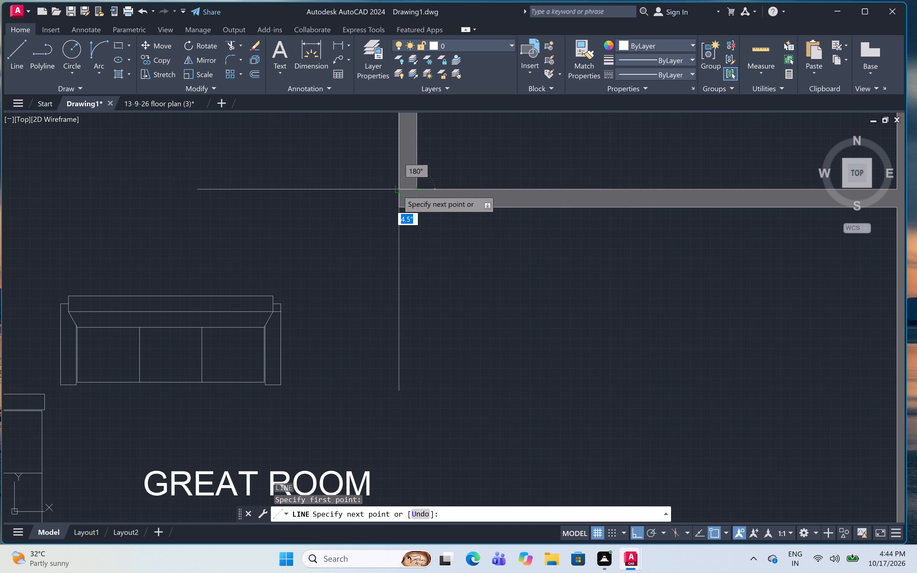
pyautogui.click(399, 188)
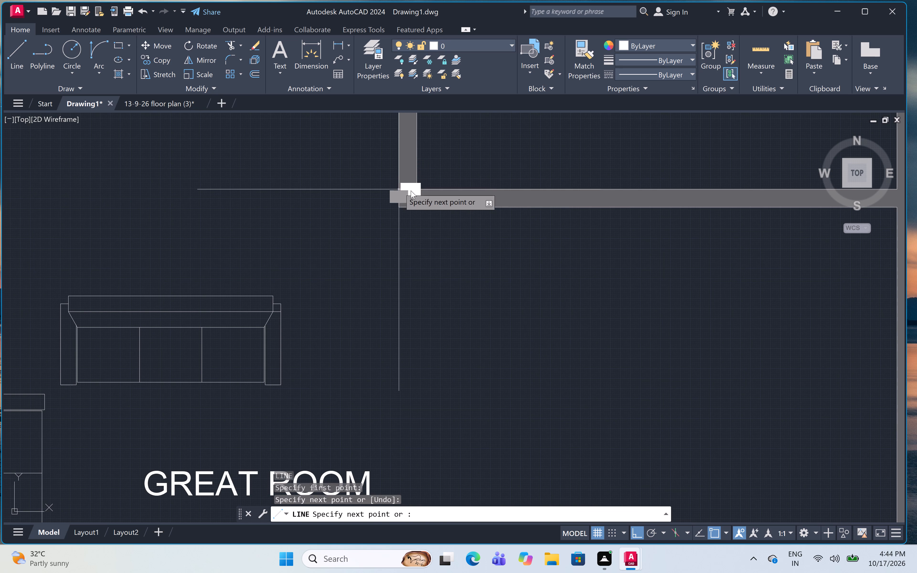
pyautogui.press('space')
pyautogui.press('space')
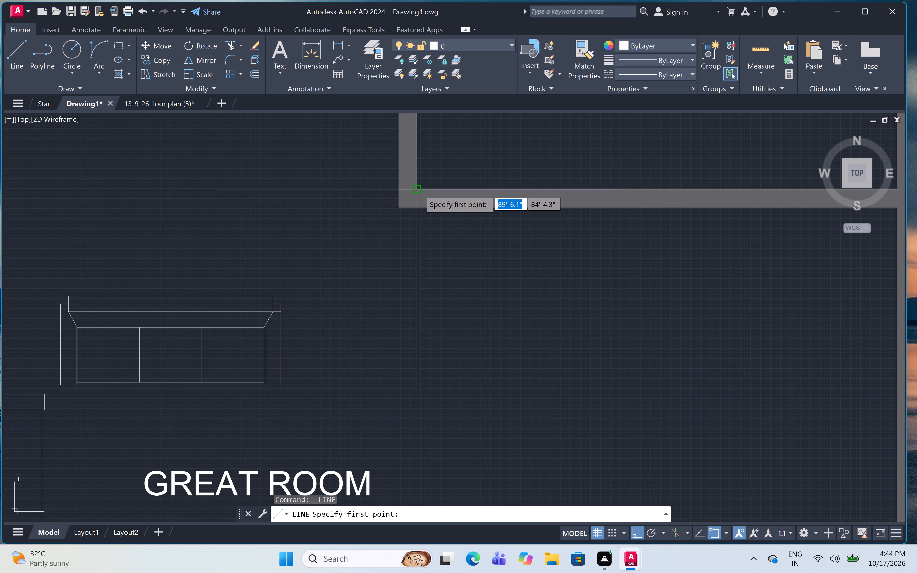
pyautogui.click(417, 186)
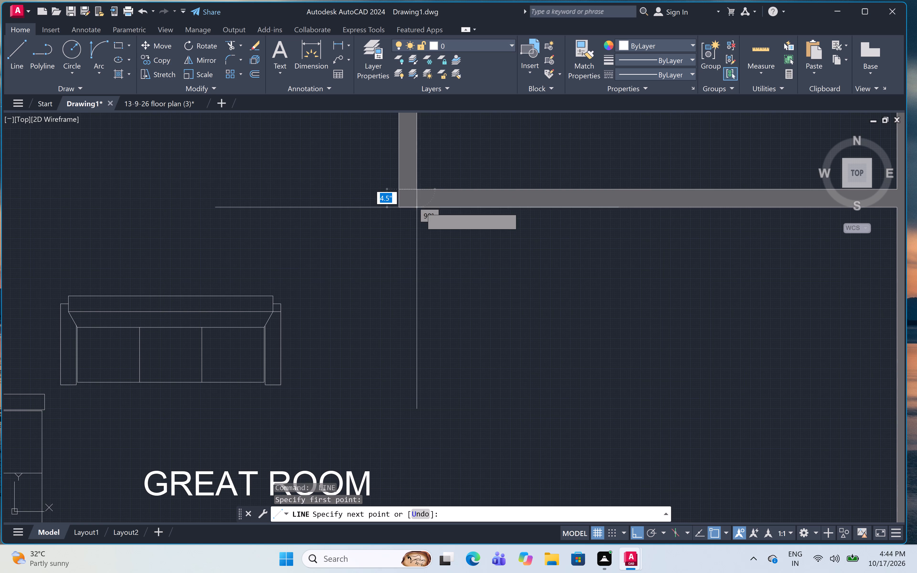
pyautogui.click(420, 207)
pyautogui.press('Escape')
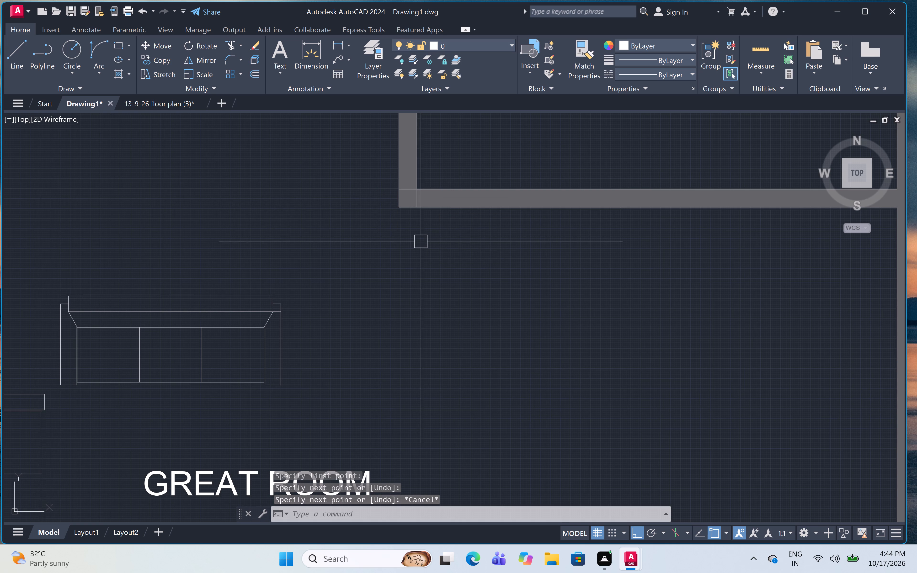
# Trim away the lower wall hatch and the corner lines at the family room's lower-left wall corner in the copied plan.
pyautogui.write('TR')
pyautogui.press('space')
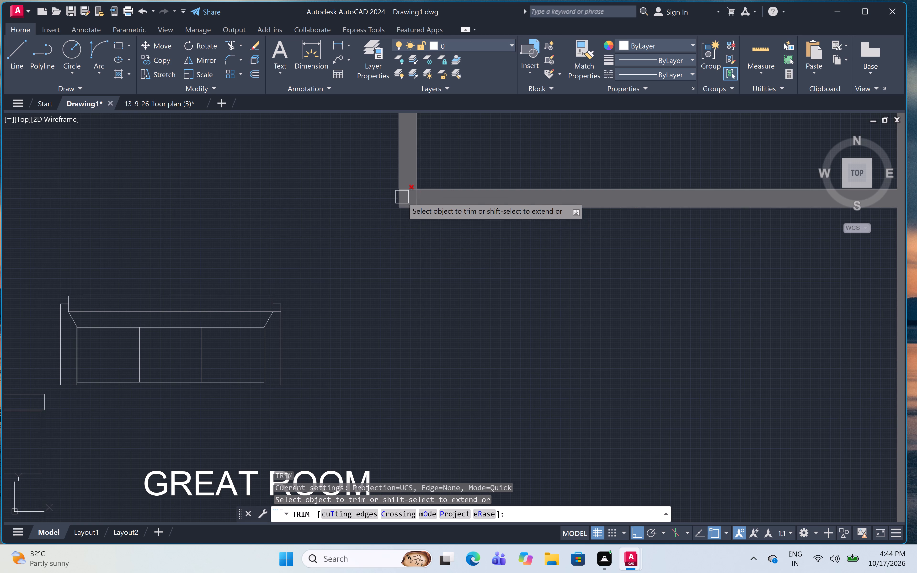
pyautogui.click(406, 199)
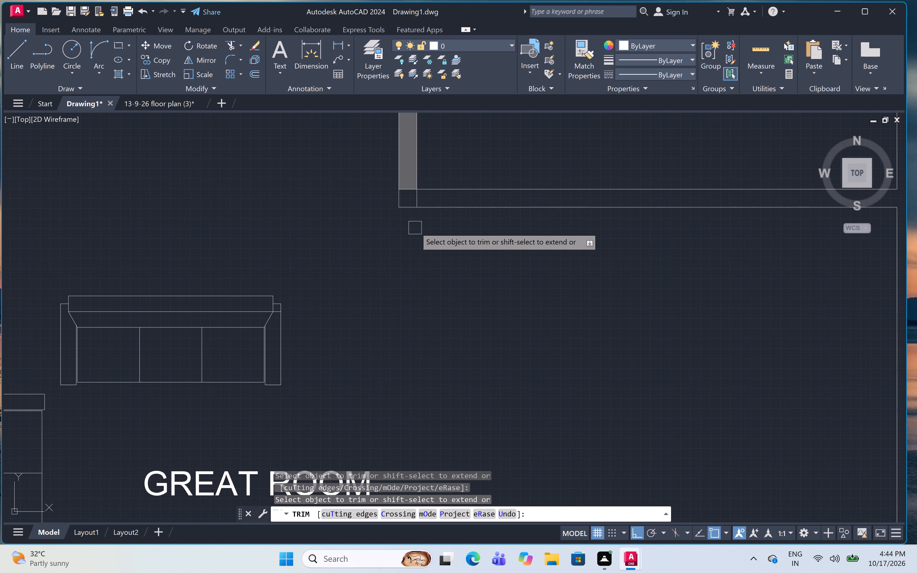
pyautogui.click(409, 212)
pyautogui.scroll(-2, 415, 235)
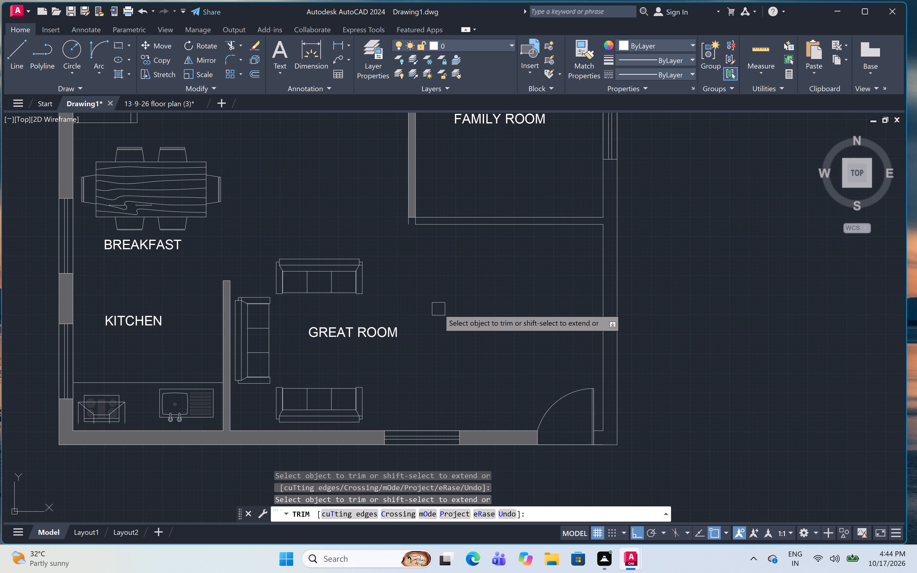
pyautogui.press('Escape')
# Extend both face lines of the family room's left wall down across the great room to the outer face of the bottom exterior wall.
pyautogui.write('EX')
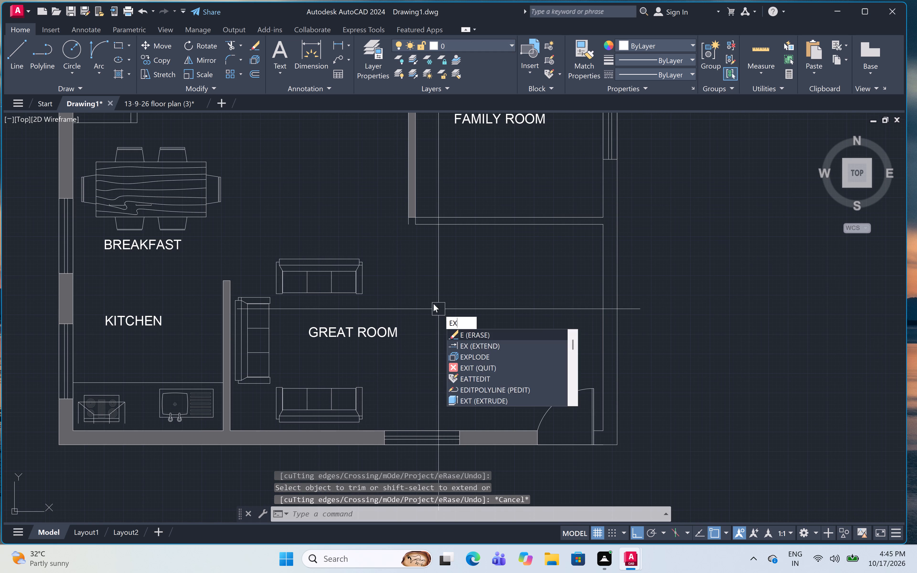
pyautogui.press('space')
pyautogui.click(406, 225)
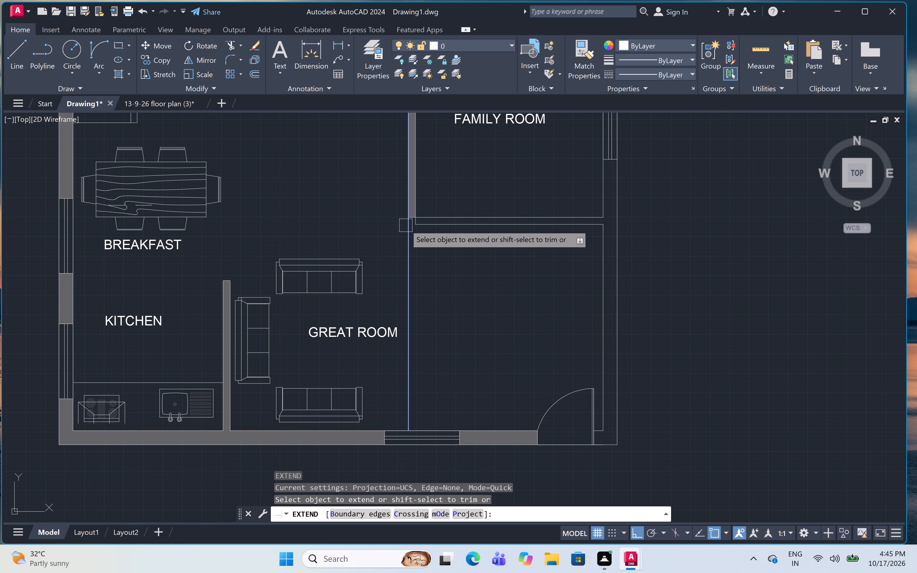
pyautogui.click(413, 229)
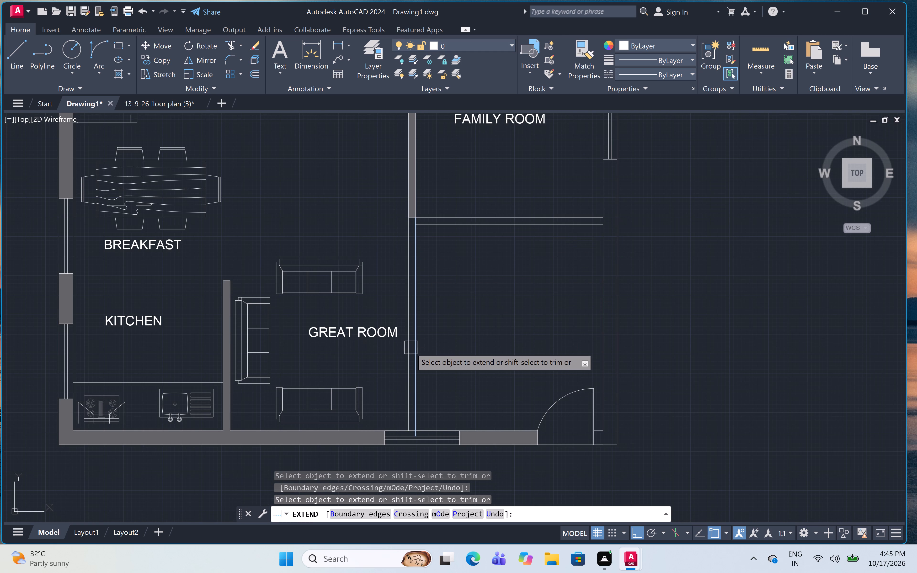
pyautogui.click(410, 413)
pyautogui.click(413, 414)
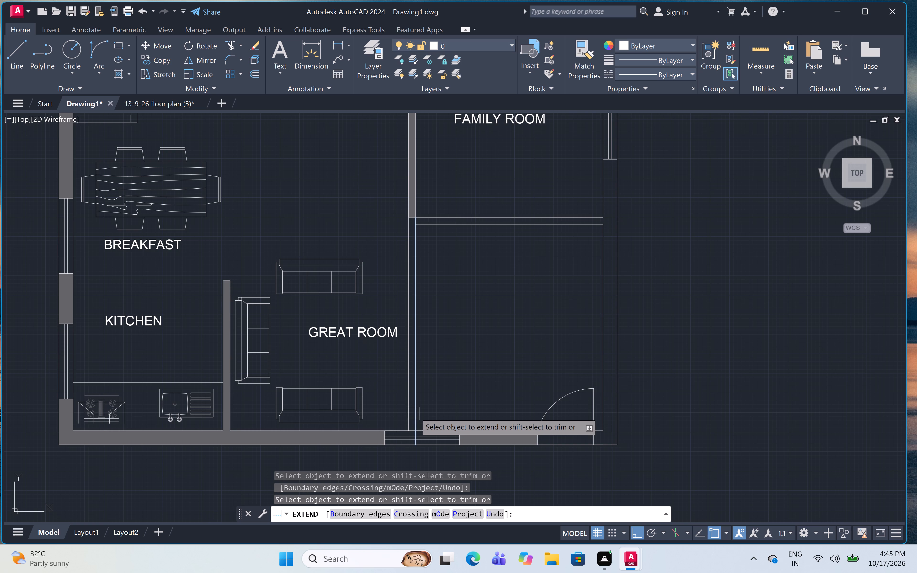
pyautogui.click(415, 413)
pyautogui.tripleClick(405, 409)
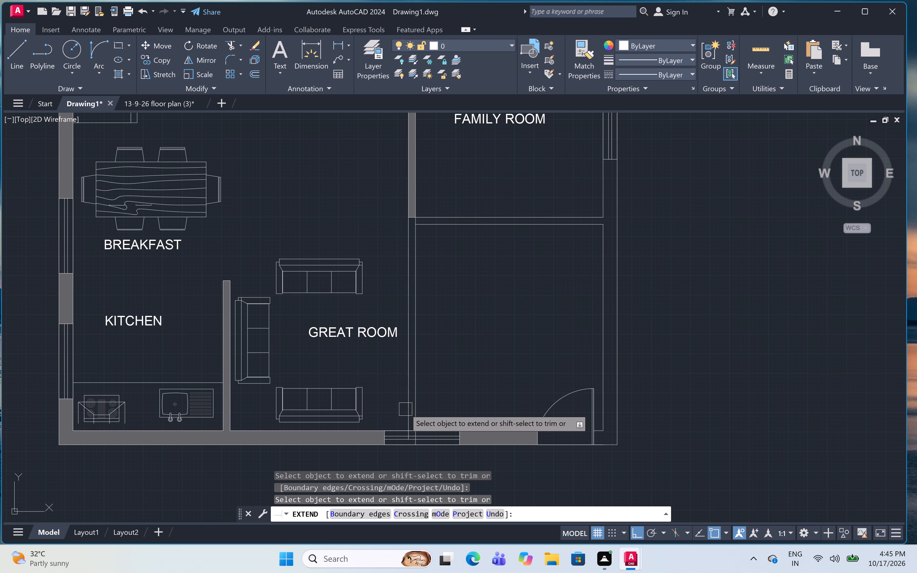
pyautogui.click(405, 409)
pyautogui.click(405, 409)
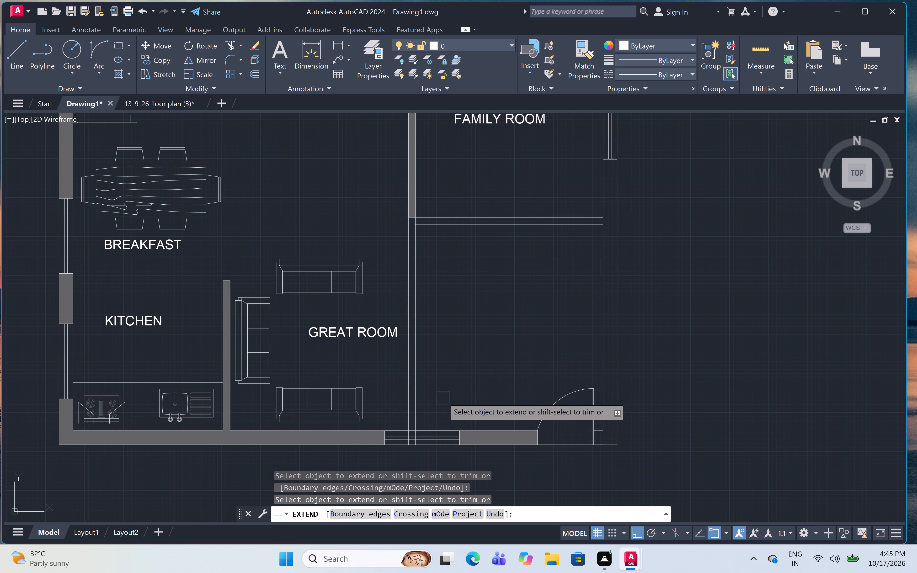
pyautogui.press('Escape')
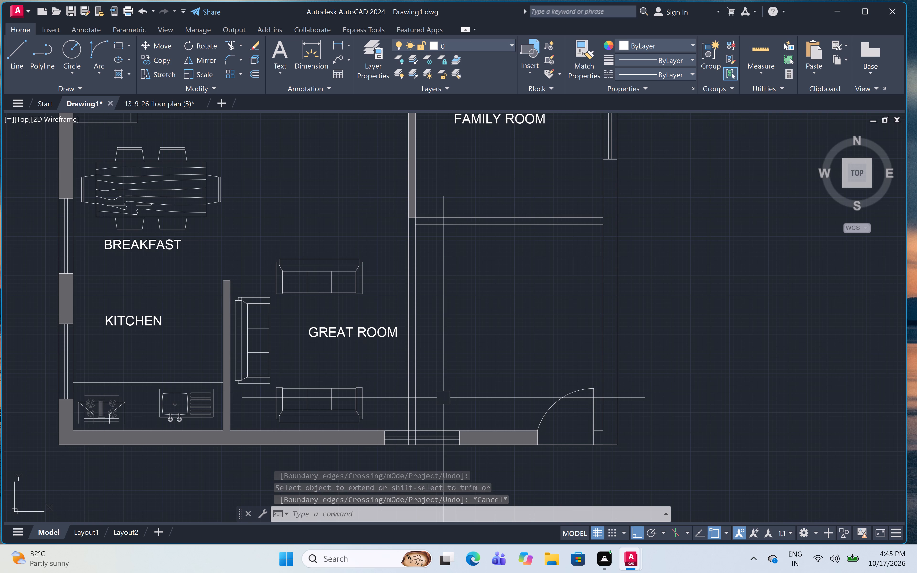
pyautogui.press('Escape')
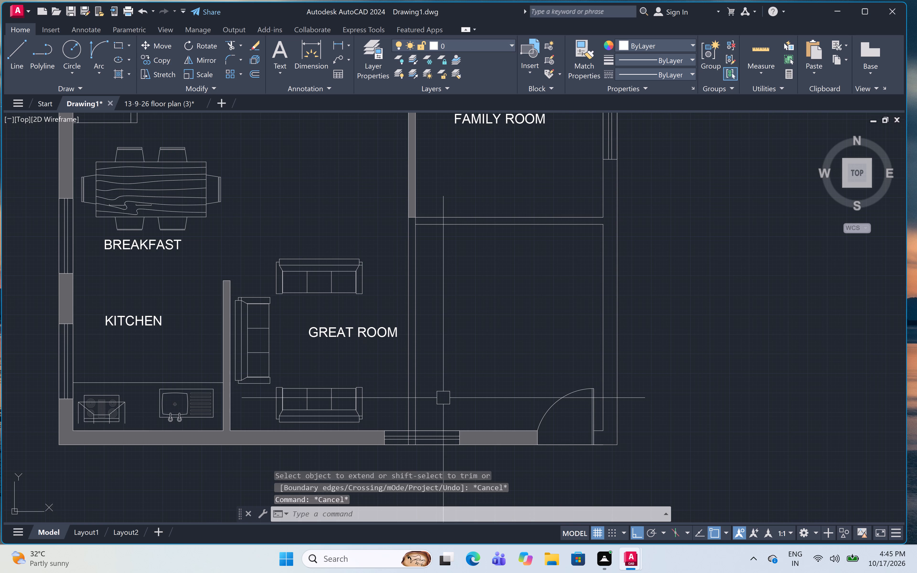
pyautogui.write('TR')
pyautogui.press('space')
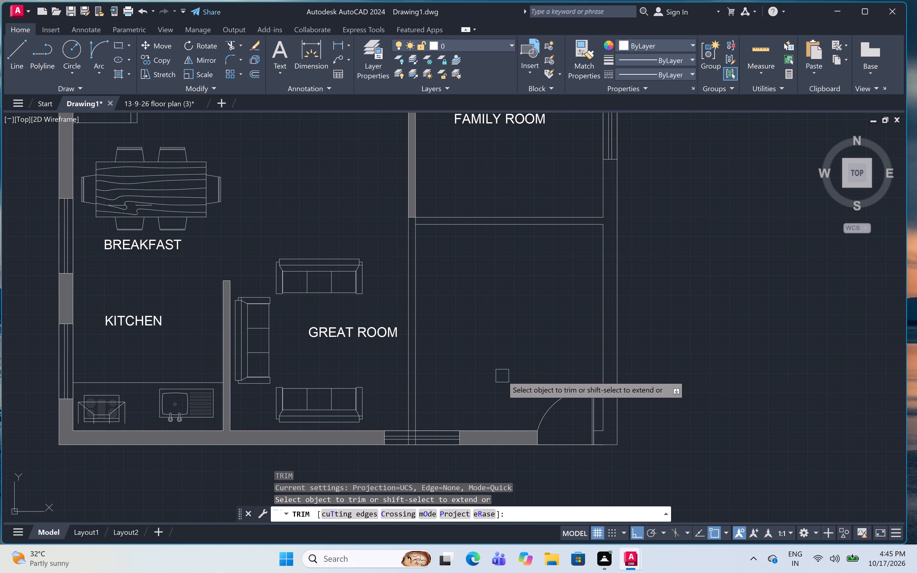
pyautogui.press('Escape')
# Draw a horizontal line across the right exterior wall's thickness, continuing the lower face of the family room's bottom wall.
pyautogui.press('l')
pyautogui.press('space')
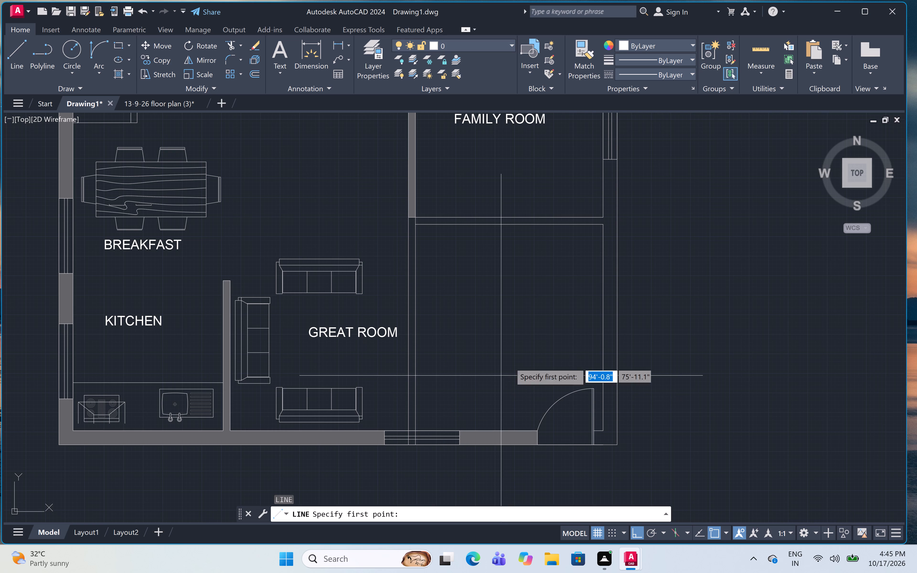
pyautogui.click(601, 227)
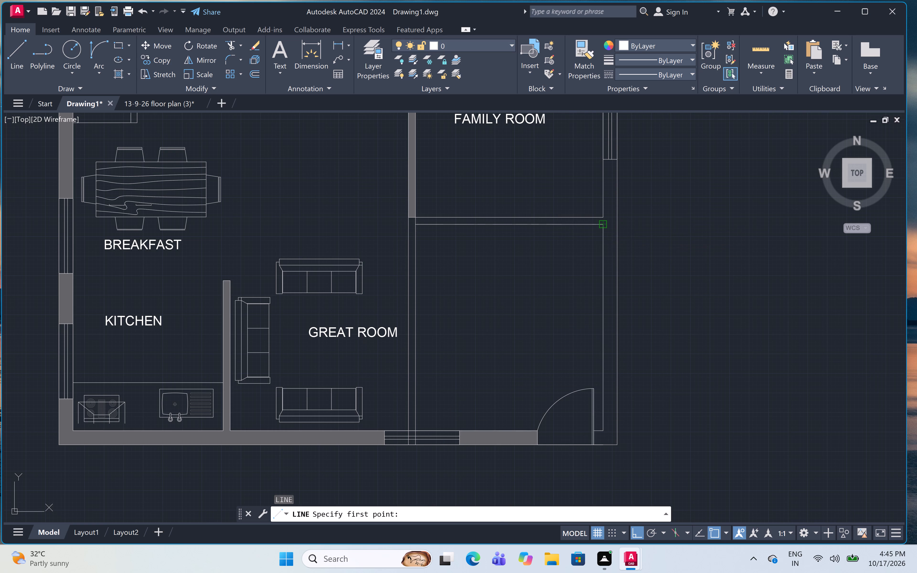
pyautogui.click(616, 226)
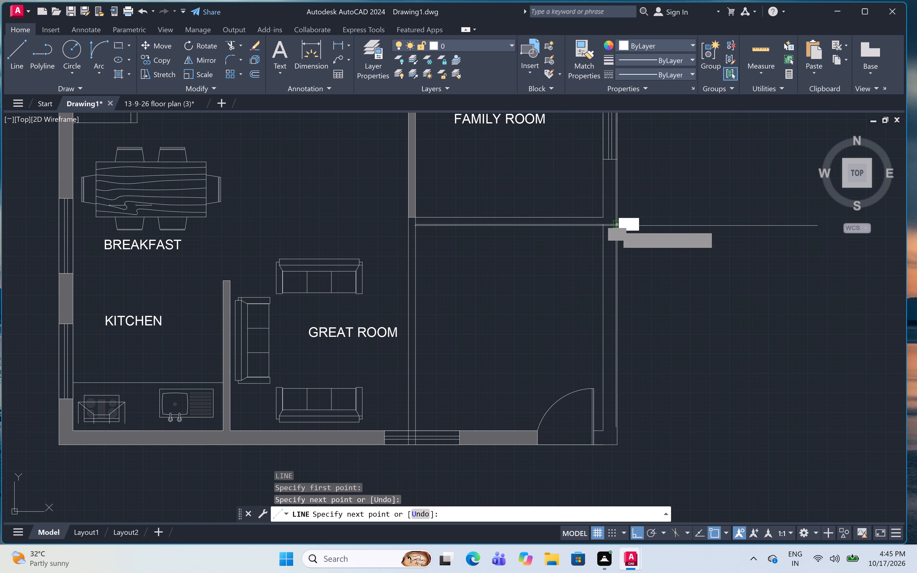
pyautogui.press('Escape')
# Trim the window lines, inner face line and hatch from the bottom exterior wall between the new vertical wall and the entrance door.
pyautogui.write('TR')
pyautogui.press('space')
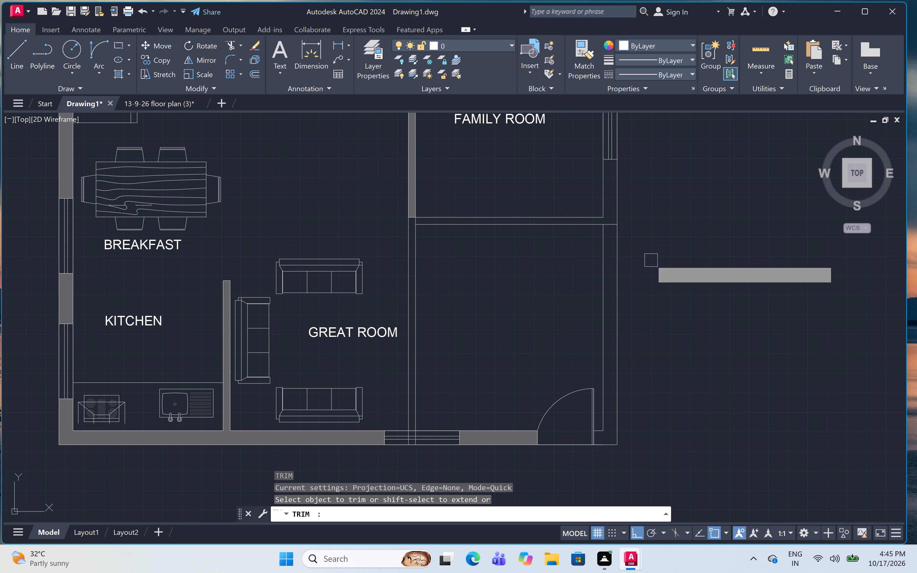
pyautogui.tripleClick(448, 438)
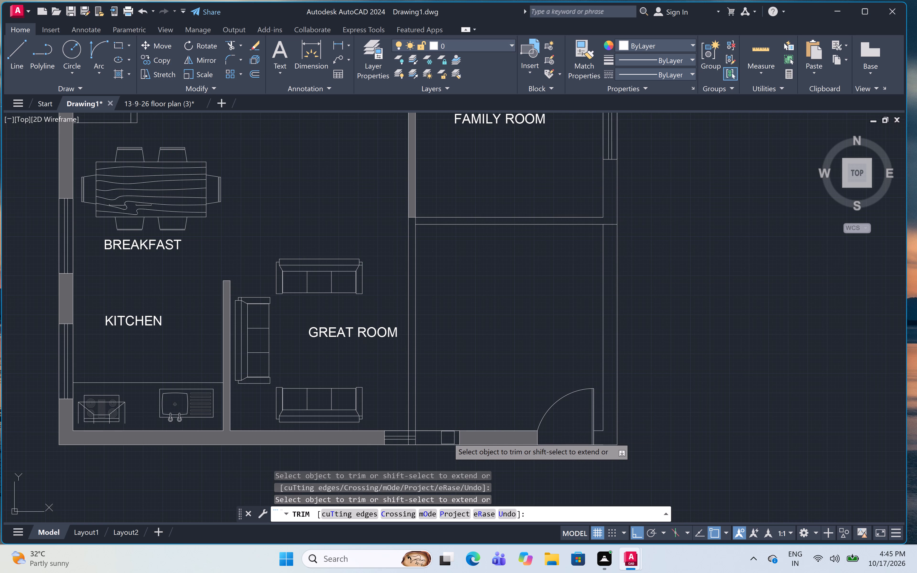
pyautogui.click(444, 428)
pyautogui.tripleClick(463, 432)
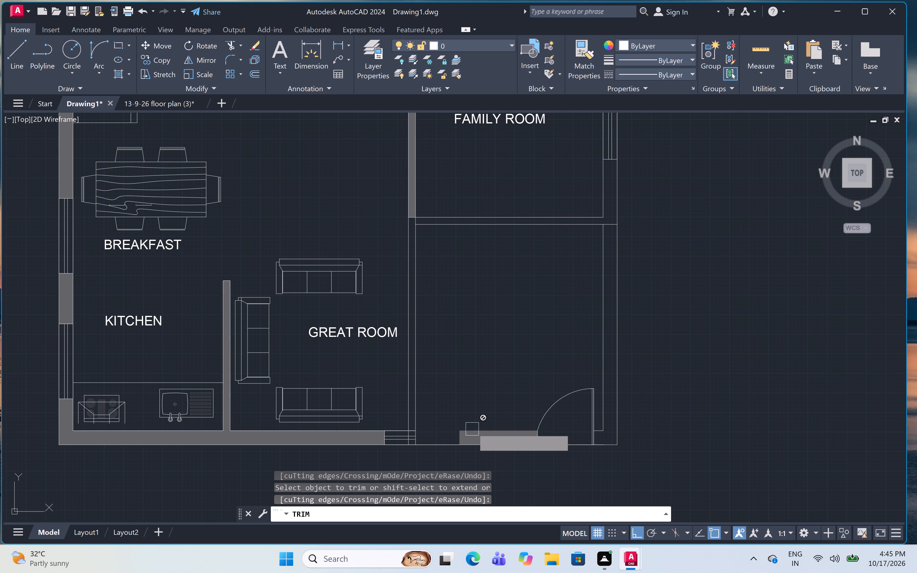
pyautogui.click(473, 429)
pyautogui.click(474, 429)
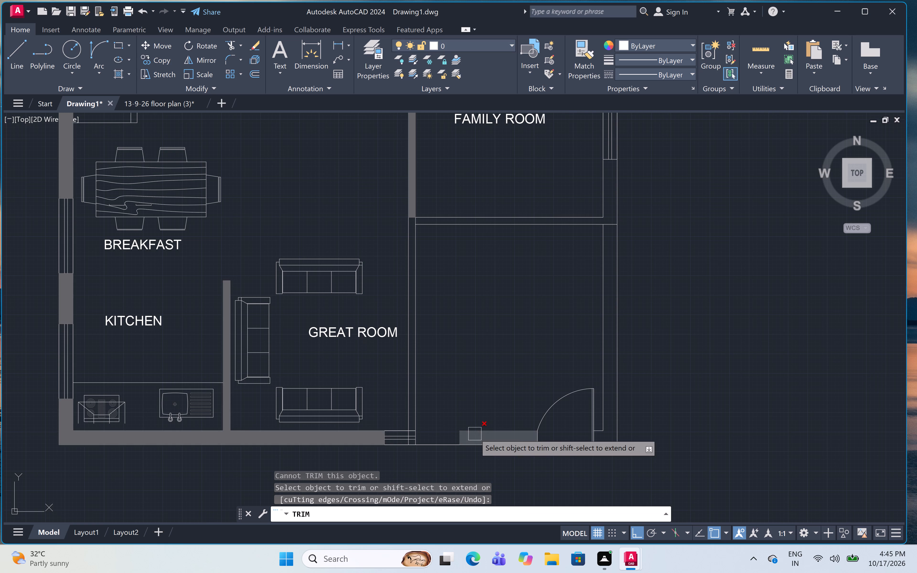
pyautogui.click(475, 434)
# Trim away the entrance door's swing arc and door leaf in the copied plan.
pyautogui.click(562, 401)
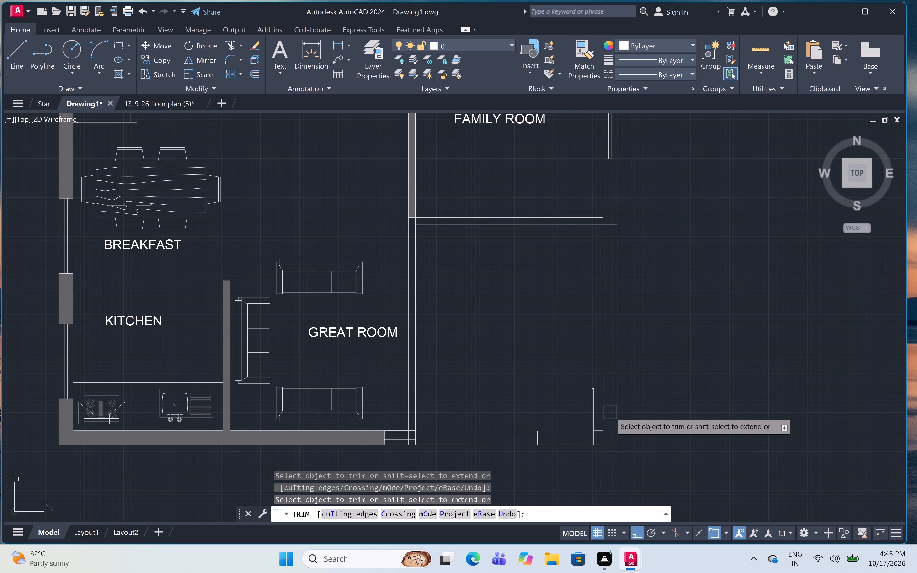
pyautogui.click(593, 416)
pyautogui.click(591, 420)
pyautogui.click(591, 399)
pyautogui.click(589, 393)
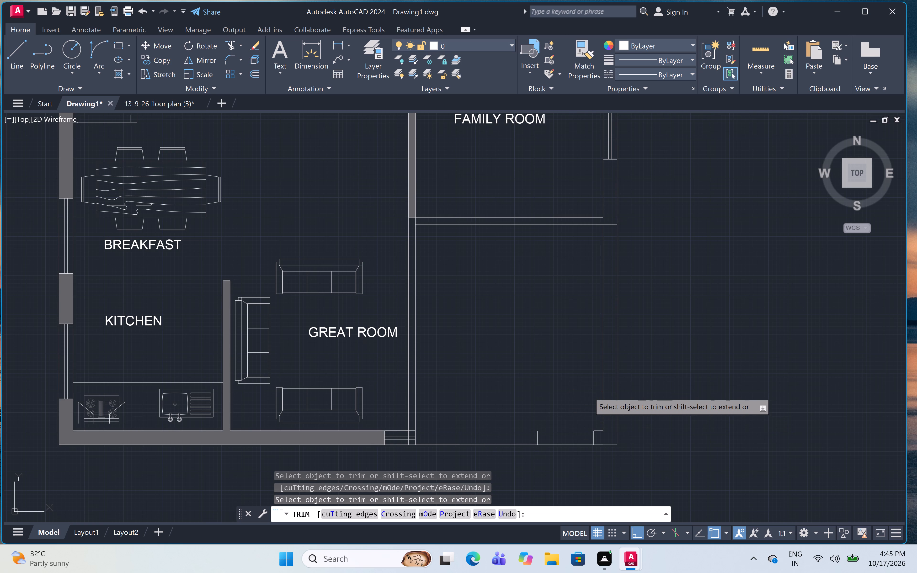
# Trim away the leftover door jamb lines and the right exterior wall's inner face line below the family room.
pyautogui.scroll(4, 586, 387)
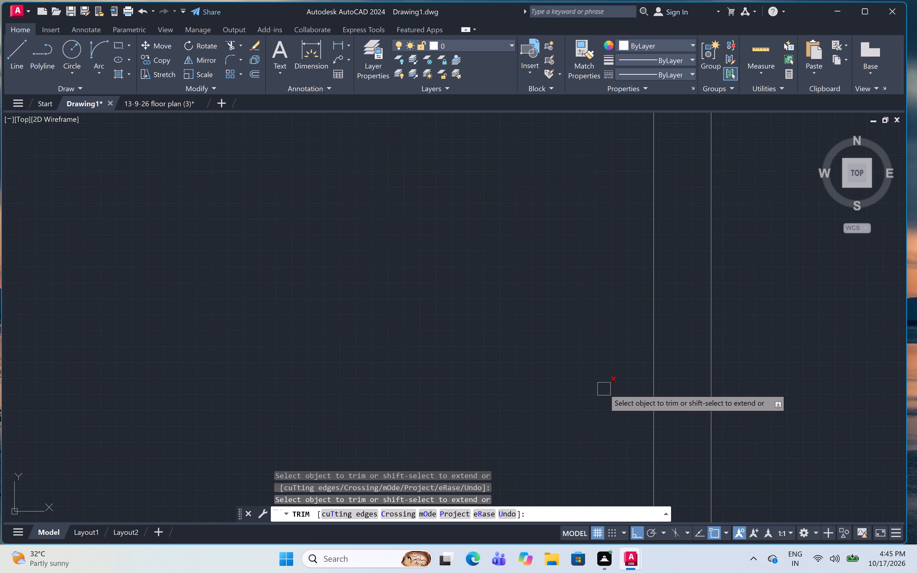
pyautogui.click(603, 388)
pyautogui.scroll(-6, 594, 396)
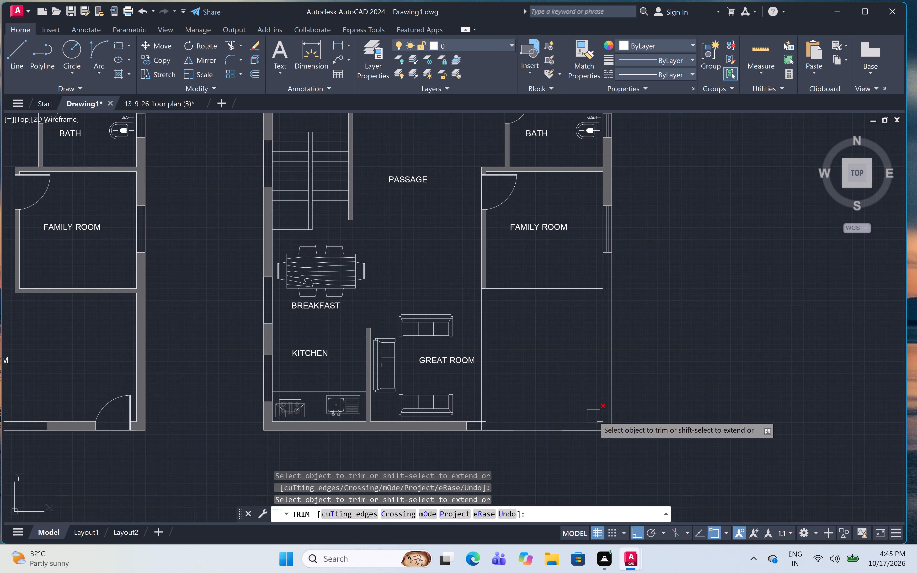
pyautogui.click(561, 421)
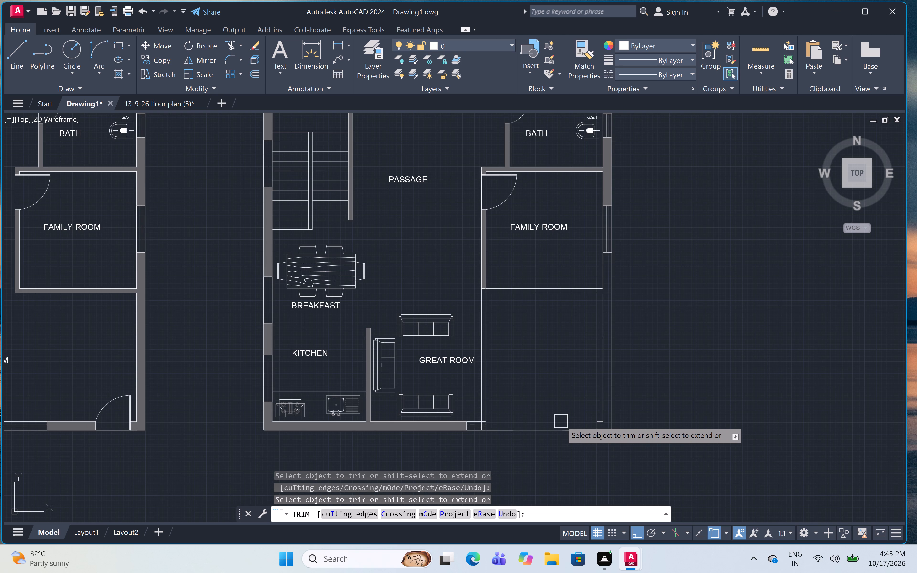
pyautogui.doubleClick(595, 419)
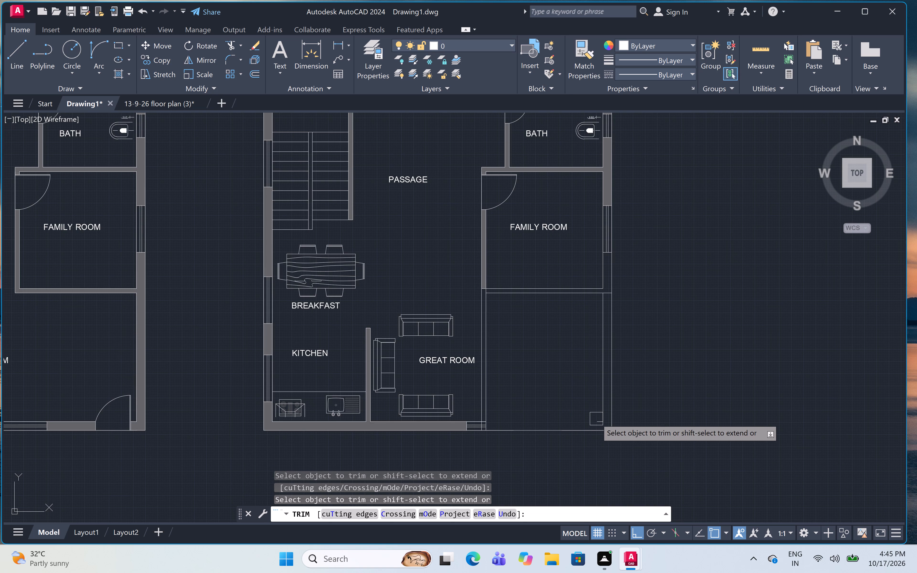
pyautogui.click(596, 419)
pyautogui.click(594, 403)
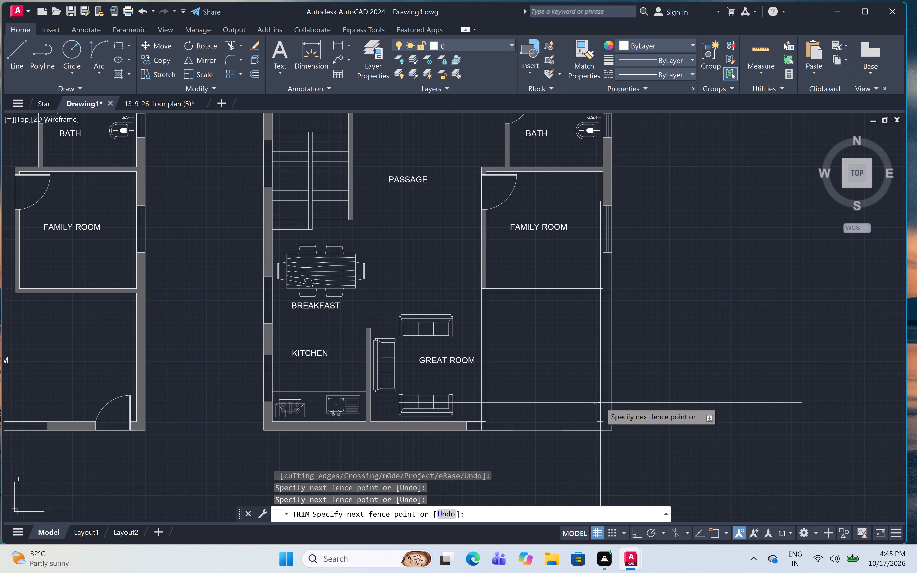
pyautogui.click(604, 405)
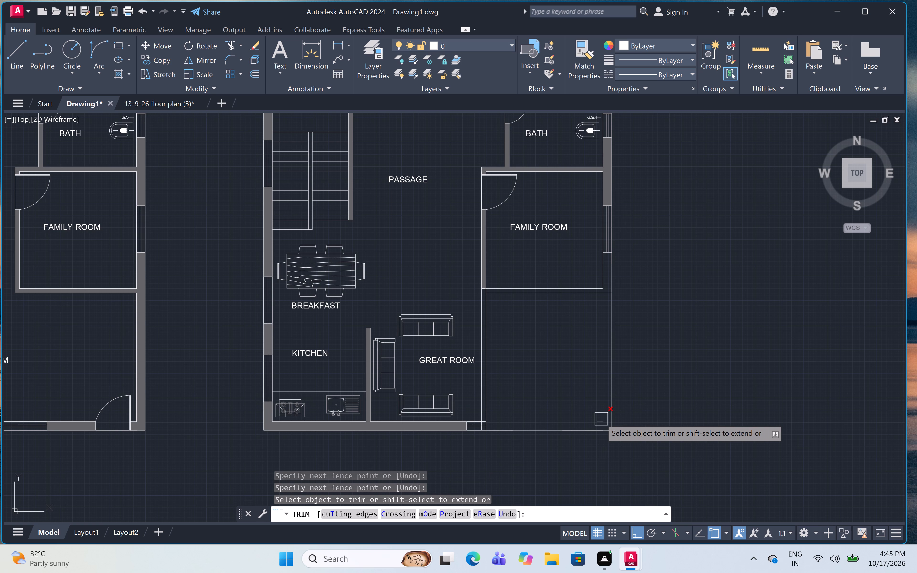
pyautogui.scroll(2, 601, 419)
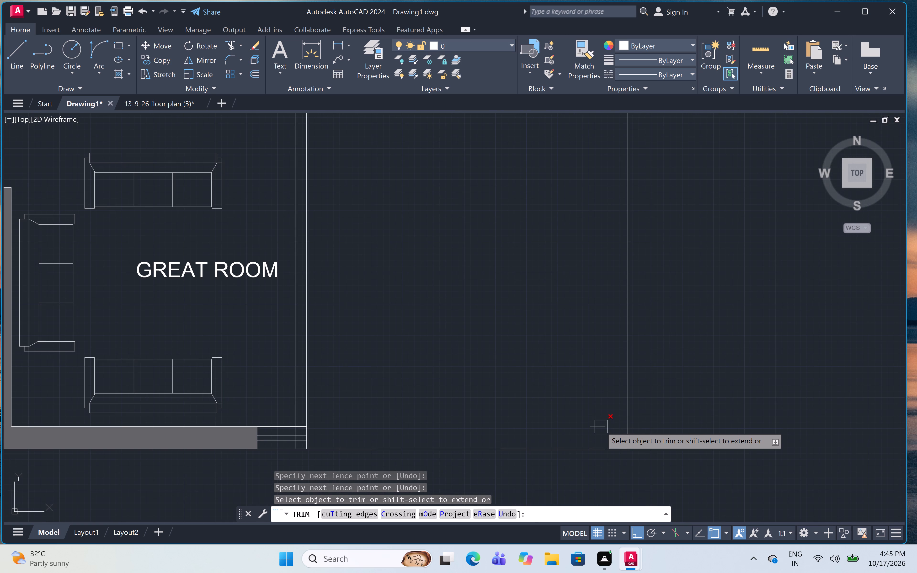
pyautogui.click(601, 427)
# Trim the remaining great room window lines from the bottom wall, up to and inside the new vertical wall's thickness.
pyautogui.scroll(-3, 599, 409)
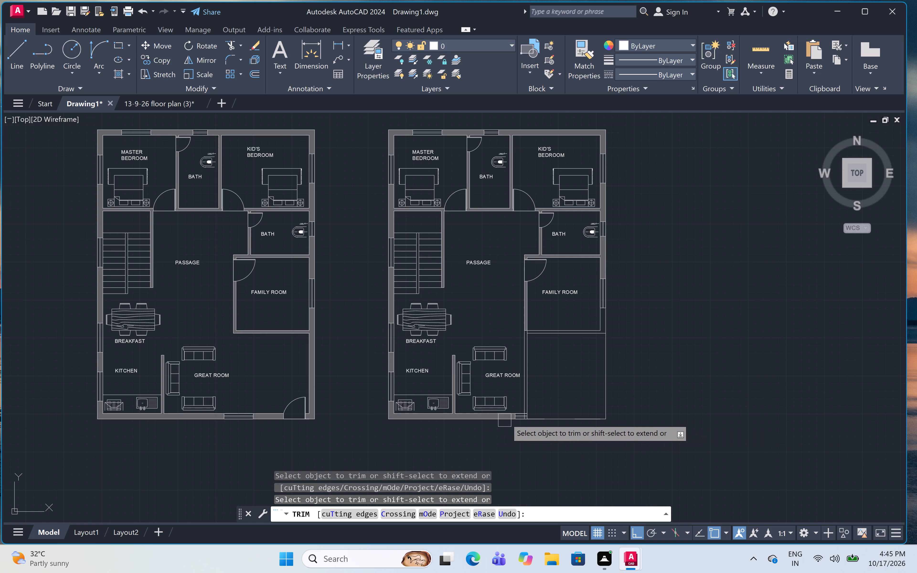
pyautogui.scroll(6, 520, 414)
pyautogui.click(527, 426)
pyautogui.doubleClick(528, 431)
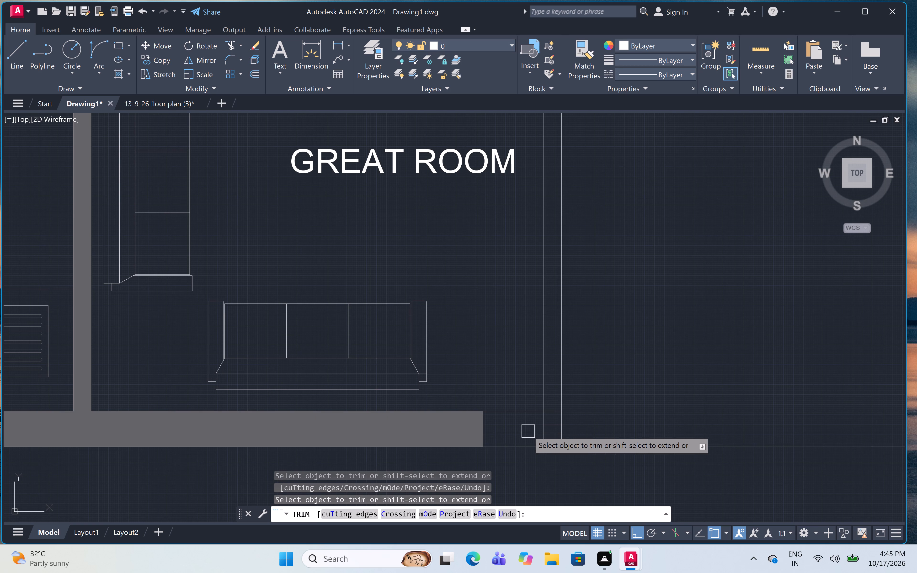
pyautogui.click(539, 430)
pyautogui.click(546, 429)
pyautogui.click(548, 430)
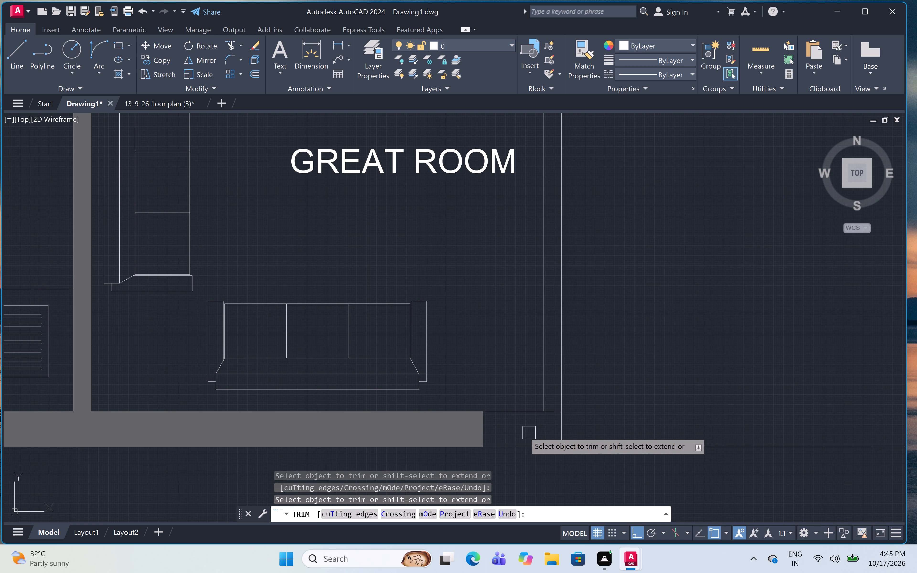
# Remove the bottom wall's hatch and the window's left jamb line, and trim the inner face line crossing the new vertical wall.
pyautogui.click(485, 428)
pyautogui.click(484, 427)
pyautogui.click(484, 427)
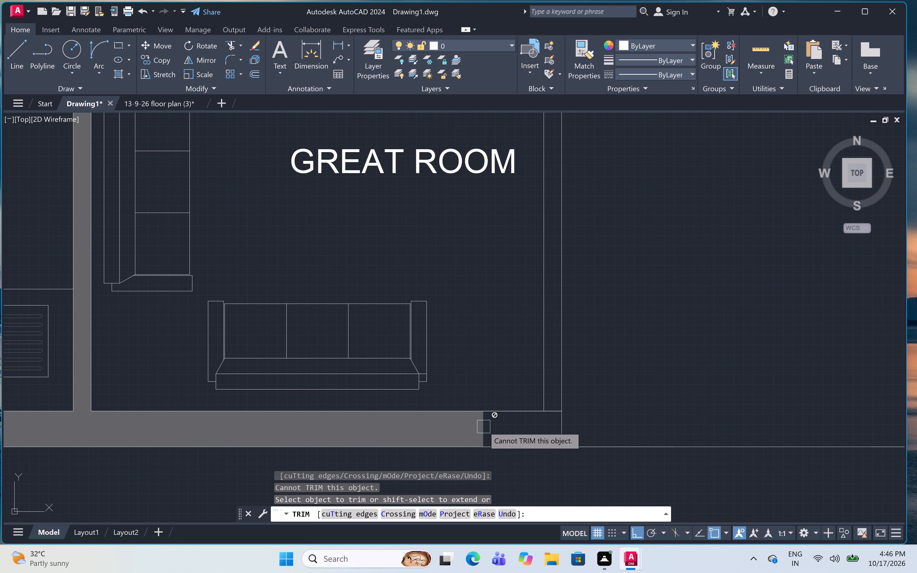
pyautogui.click(482, 427)
pyautogui.scroll(2, 545, 419)
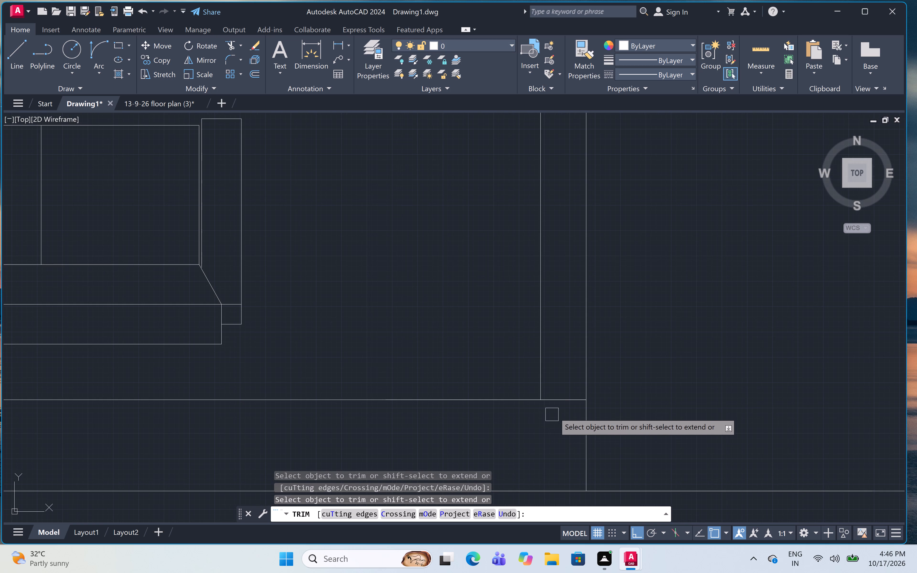
pyautogui.click(559, 407)
pyautogui.click(560, 395)
pyautogui.scroll(-5, 560, 395)
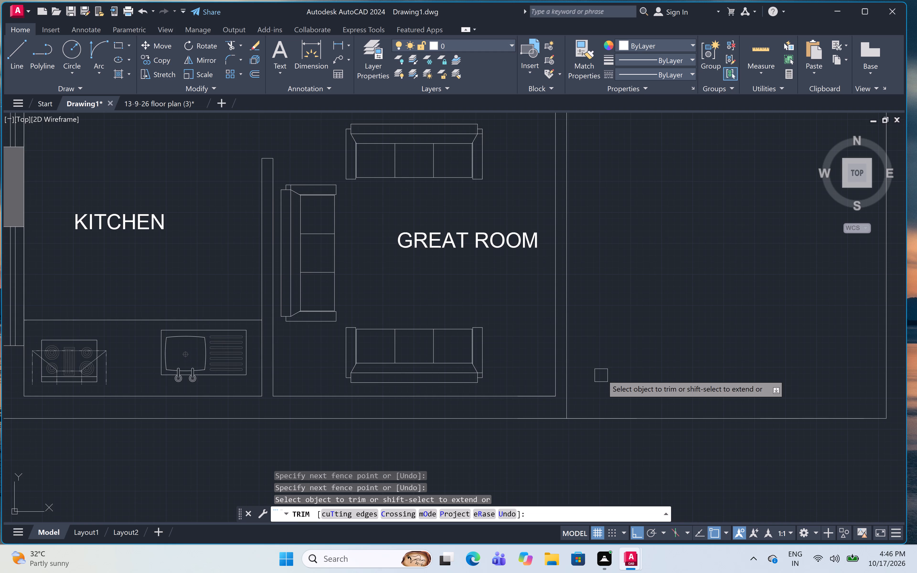
pyautogui.scroll(-2, 602, 374)
pyautogui.moveTo(623, 354); pyautogui.dragTo(613, 365, button='middle')
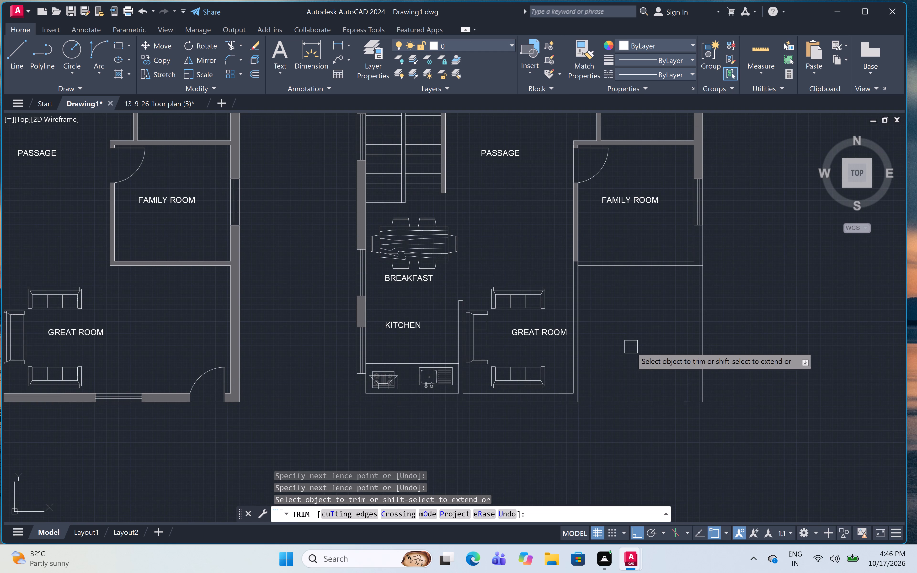
# Delete the stove and the sink from the kitchen in the copied plan.
pyautogui.scroll(-2, 624, 358)
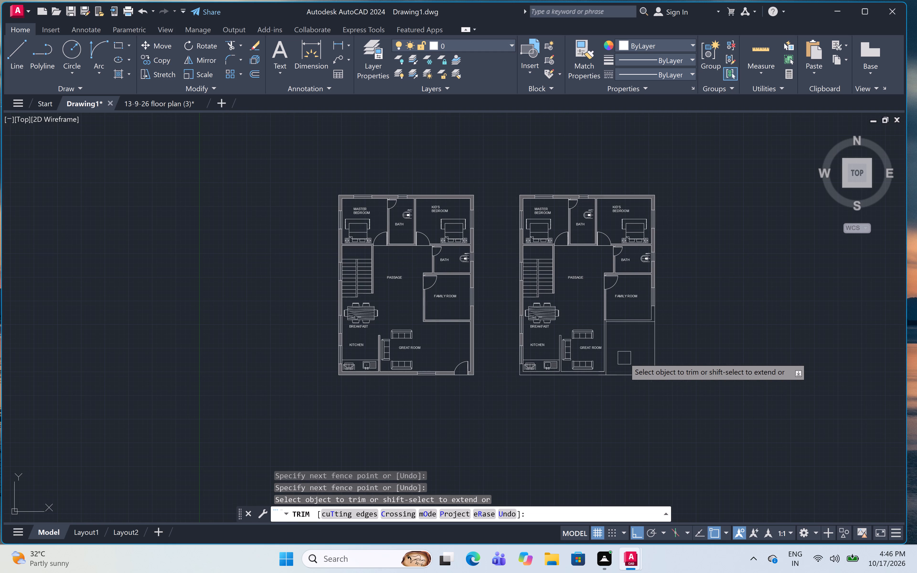
pyautogui.scroll(3, 523, 353)
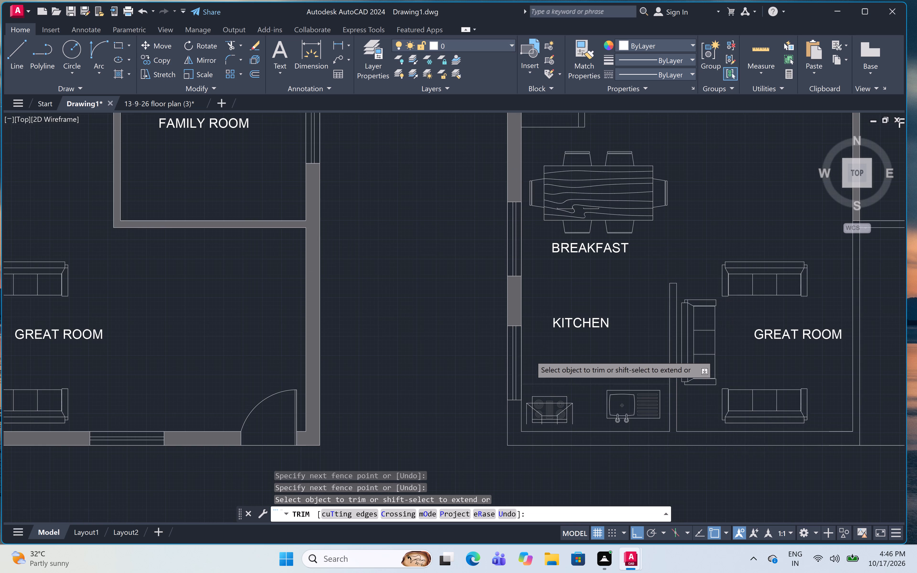
pyautogui.press('Escape')
pyautogui.click(558, 411)
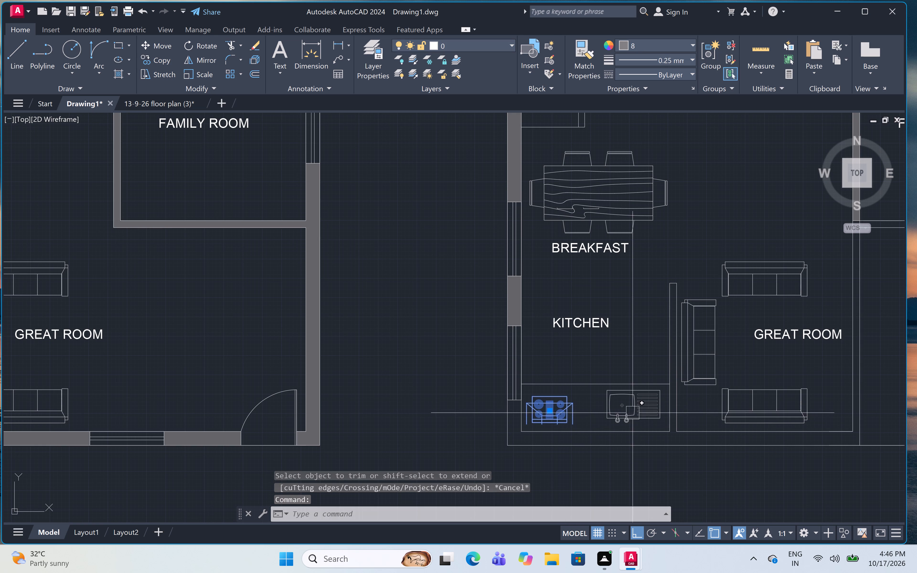
pyautogui.click(645, 411)
pyautogui.press('Delete')
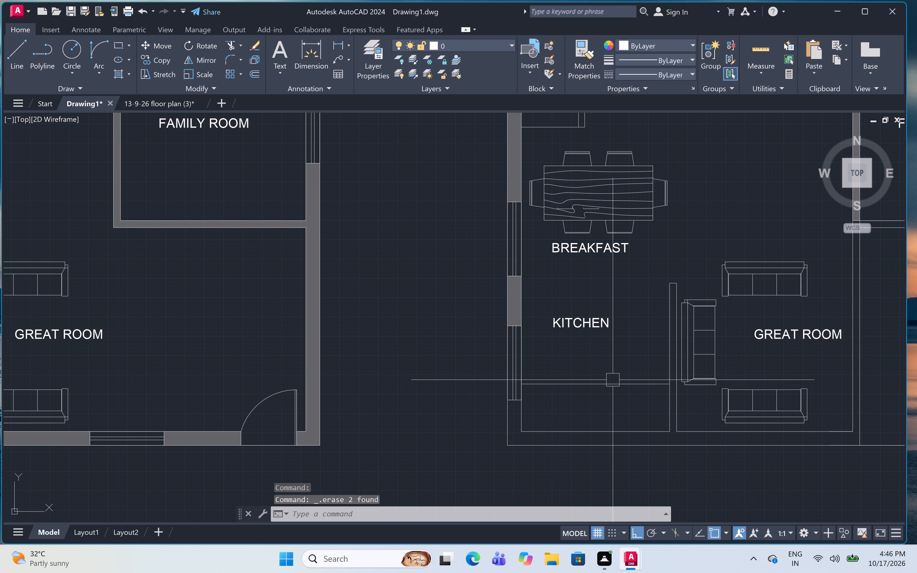
# Trim away the kitchen counter line and the short partition wall between the kitchen and the great room in the copied plan.
pyautogui.write('TR')
pyautogui.press('space')
pyautogui.click(612, 384)
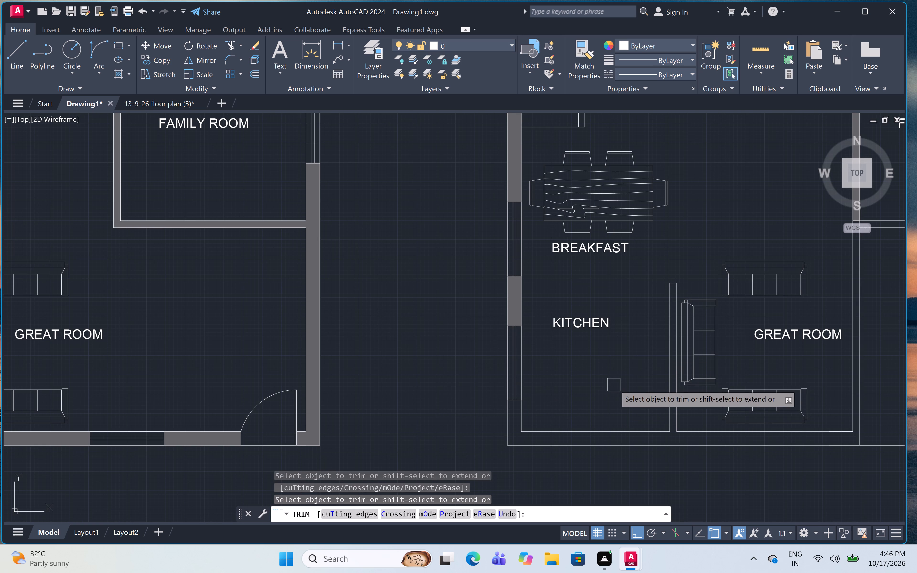
pyautogui.click(667, 419)
pyautogui.click(681, 414)
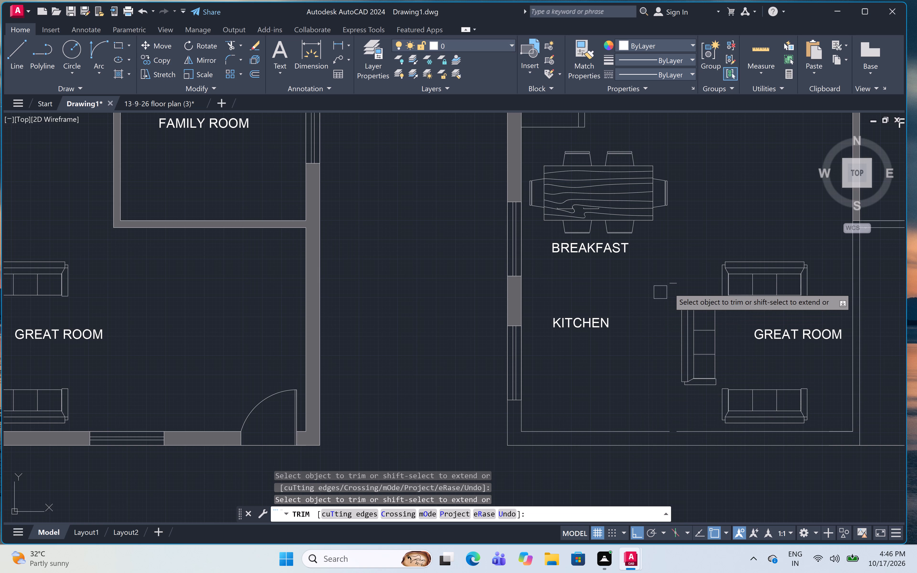
pyautogui.click(672, 285)
pyautogui.press('Escape')
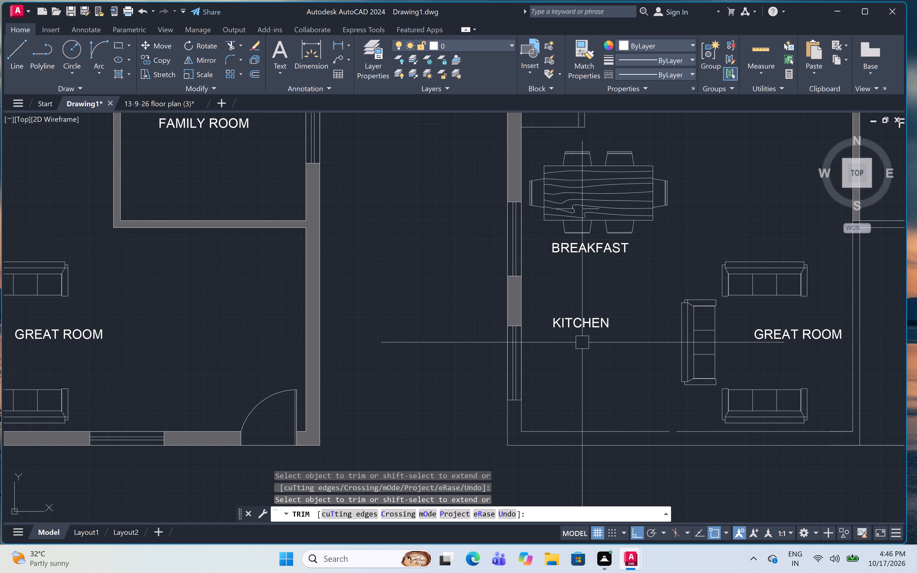
# Extend the bottom wall's inner face line across the gap left by the removed kitchen partition.
pyautogui.write('EX')
pyautogui.press('space')
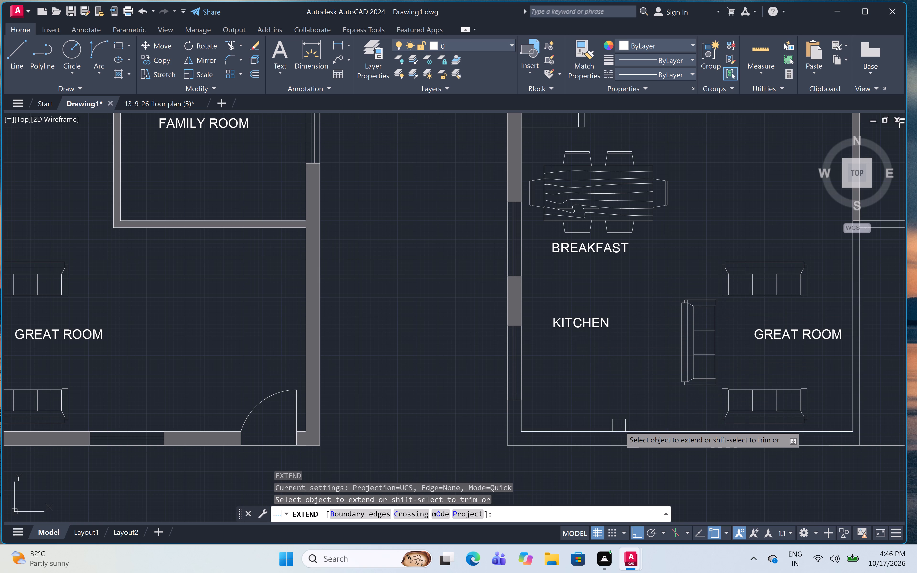
pyautogui.click(619, 426)
pyautogui.press('Escape')
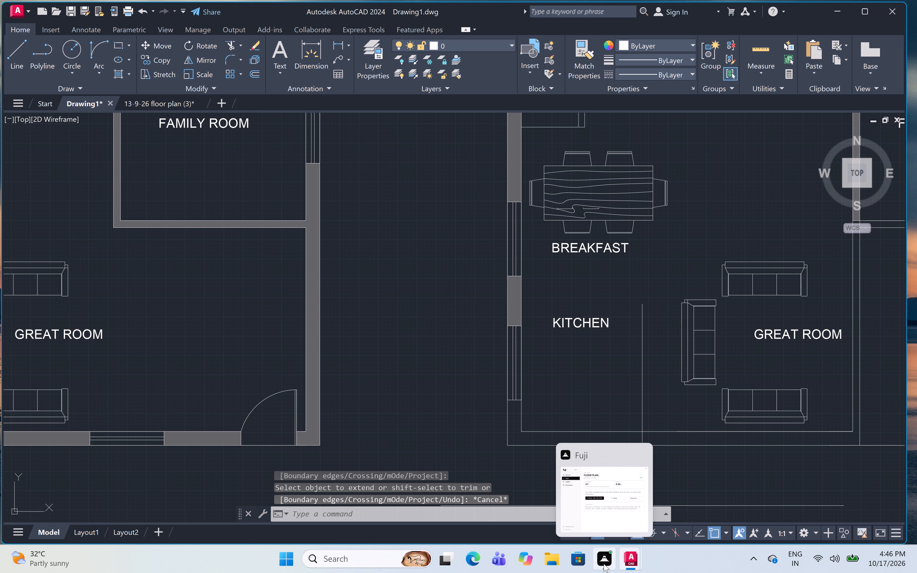
# Delete the KITCHEN and BREAKFAST labels from the copied plan.
pyautogui.scroll(-2, 469, 367)
pyautogui.moveTo(469, 367); pyautogui.dragTo(468, 379, button='middle')
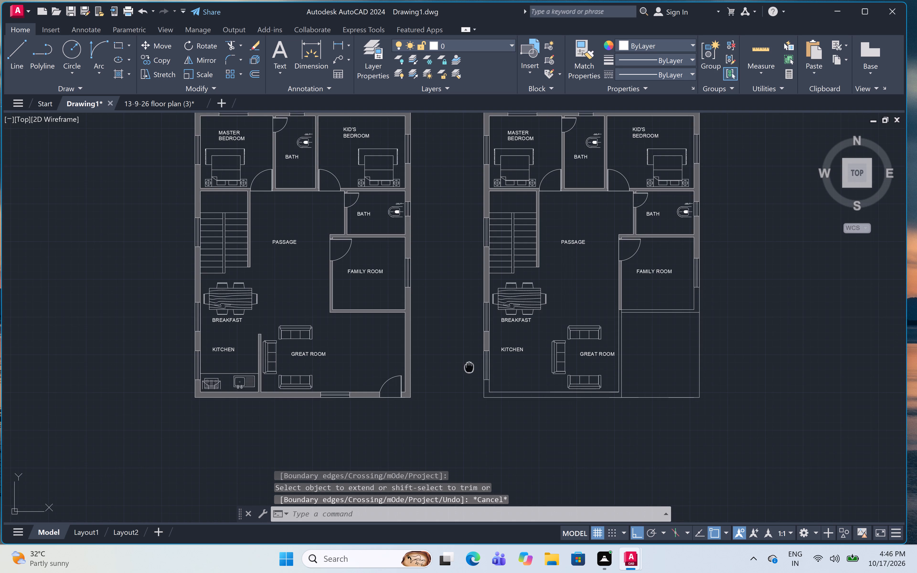
pyautogui.moveTo(468, 379); pyautogui.dragTo(465, 397, button='middle')
pyautogui.scroll(-1, 465, 398)
pyautogui.moveTo(465, 398); pyautogui.dragTo(461, 387, button='middle')
pyautogui.scroll(3, 495, 411)
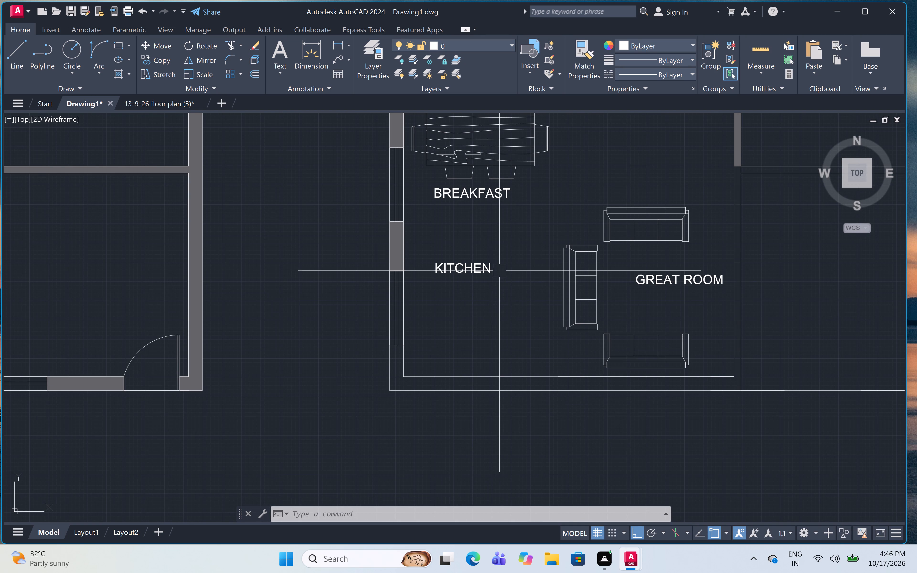
pyautogui.click(480, 268)
pyautogui.press('Delete')
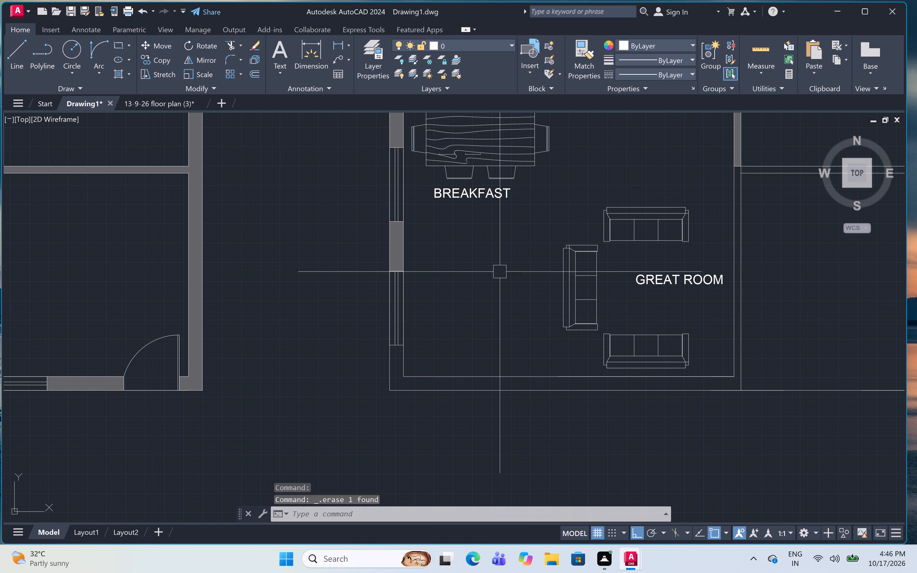
pyautogui.scroll(-2, 483, 215)
pyautogui.moveTo(484, 217); pyautogui.dragTo(489, 320, button='middle')
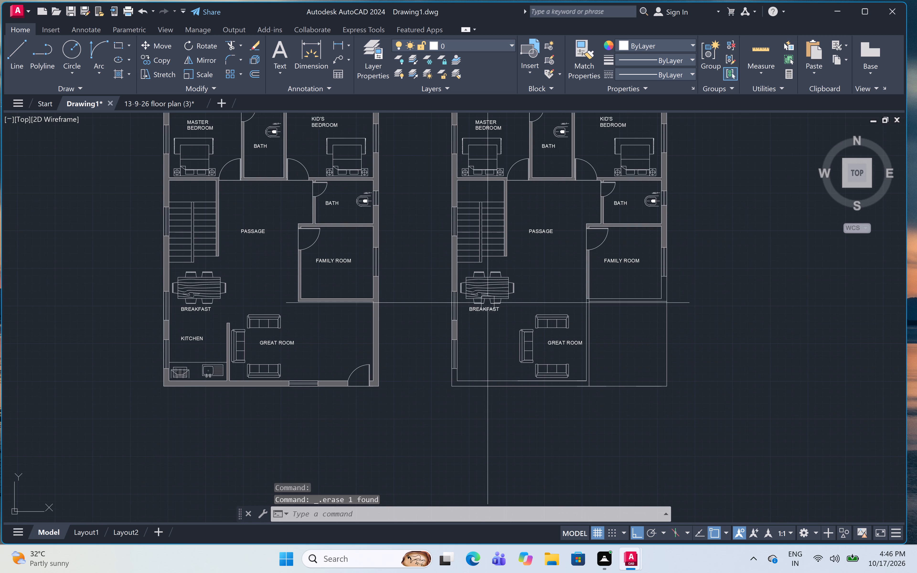
pyautogui.click(488, 302)
pyautogui.press('Delete')
# Delete the dining table and its chairs from the copied plan.
pyautogui.scroll(2, 483, 308)
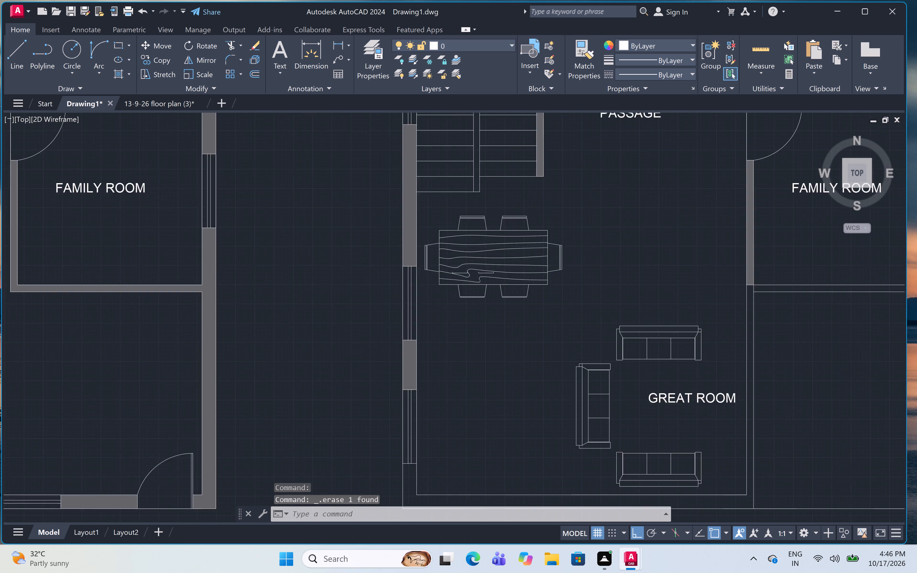
pyautogui.scroll(2, 483, 308)
pyautogui.scroll(-1, 371, 231)
pyautogui.moveTo(371, 232); pyautogui.dragTo(378, 304, button='middle')
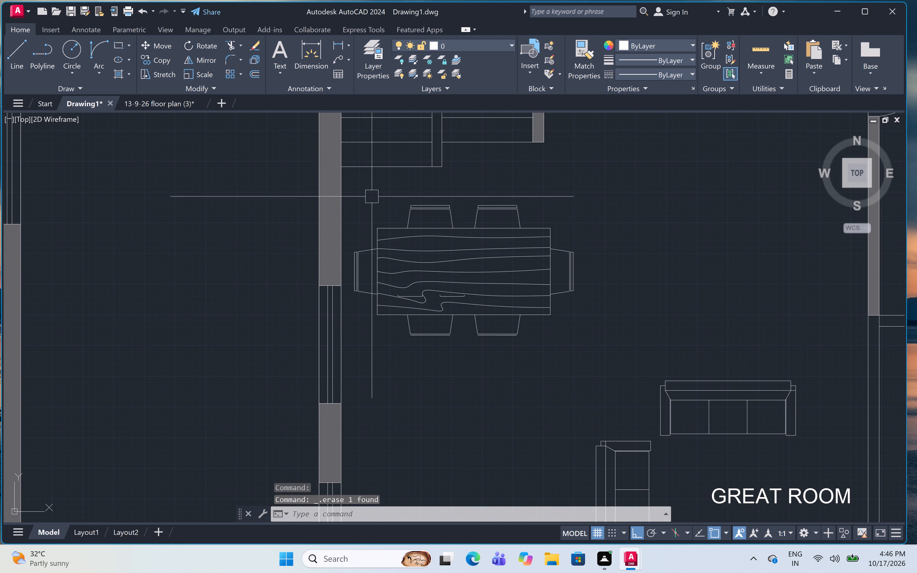
pyautogui.click(350, 186)
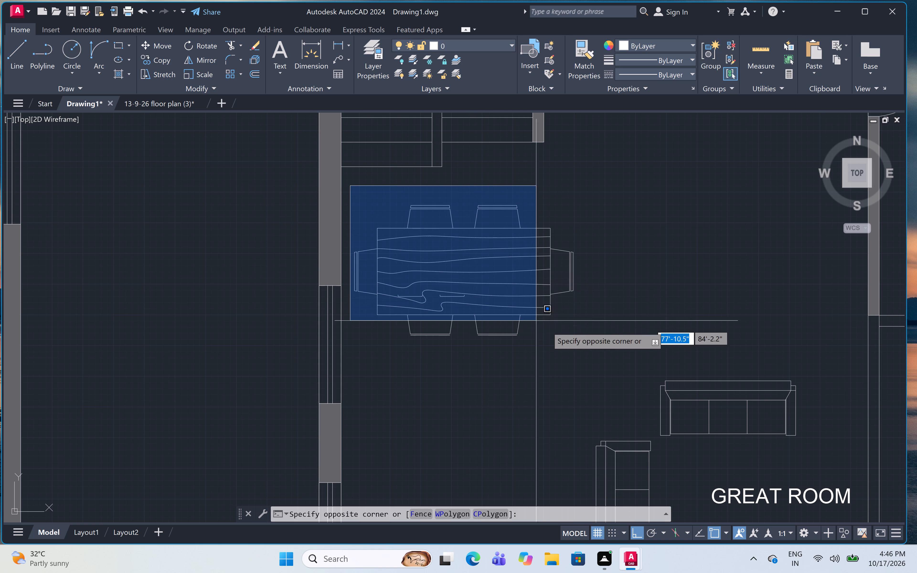
pyautogui.click(604, 357)
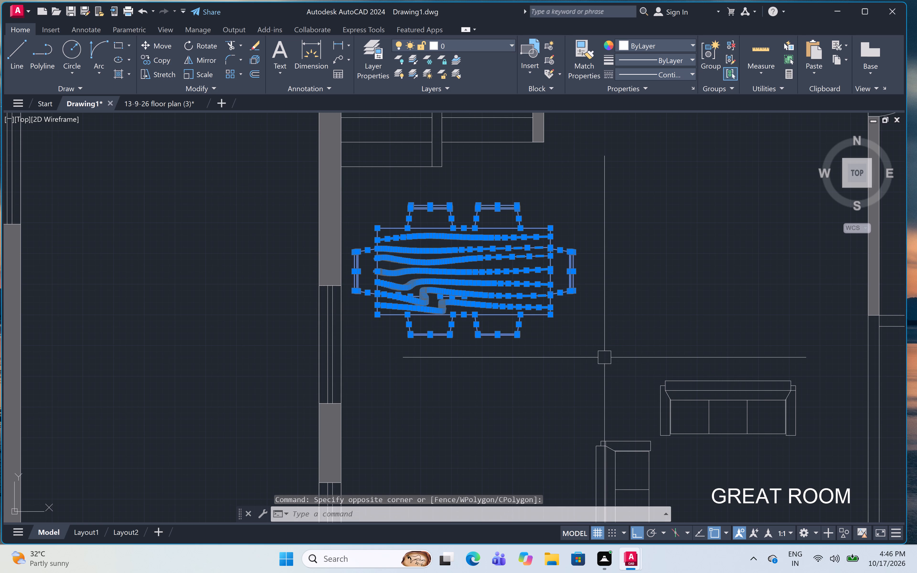
pyautogui.press('Delete')
# Offset the bottom outer line segments and the right outer line of the open area below the family room inward by 1".
pyautogui.scroll(-3, 600, 356)
pyautogui.moveTo(599, 355); pyautogui.dragTo(585, 336, button='middle')
pyautogui.scroll(2, 655, 408)
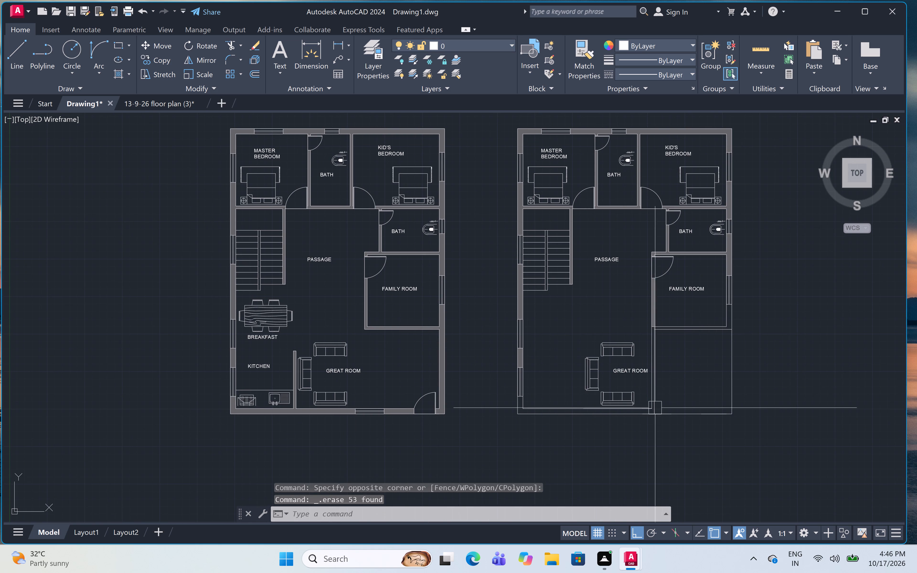
pyautogui.scroll(1, 655, 408)
pyautogui.moveTo(739, 364); pyautogui.dragTo(599, 394, button='middle')
pyautogui.scroll(1, 637, 402)
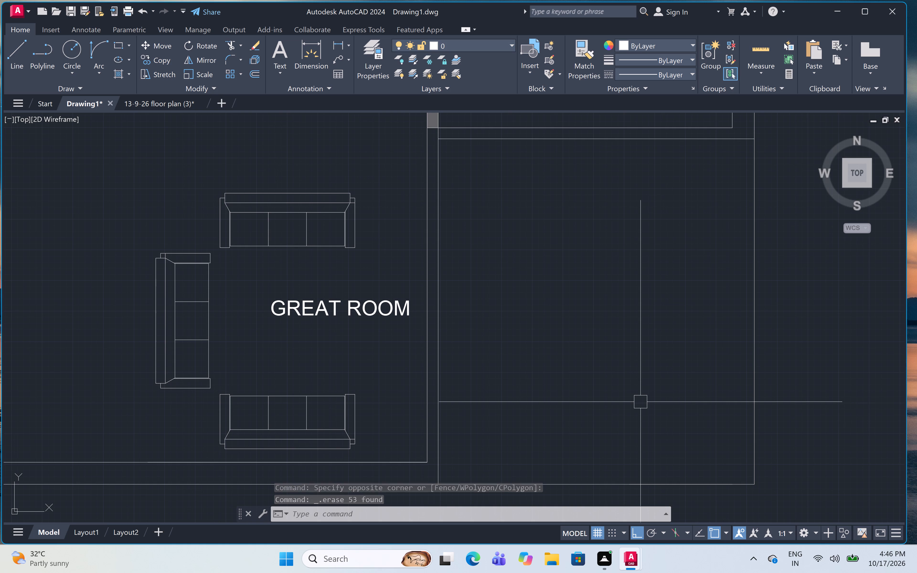
pyautogui.press('o')
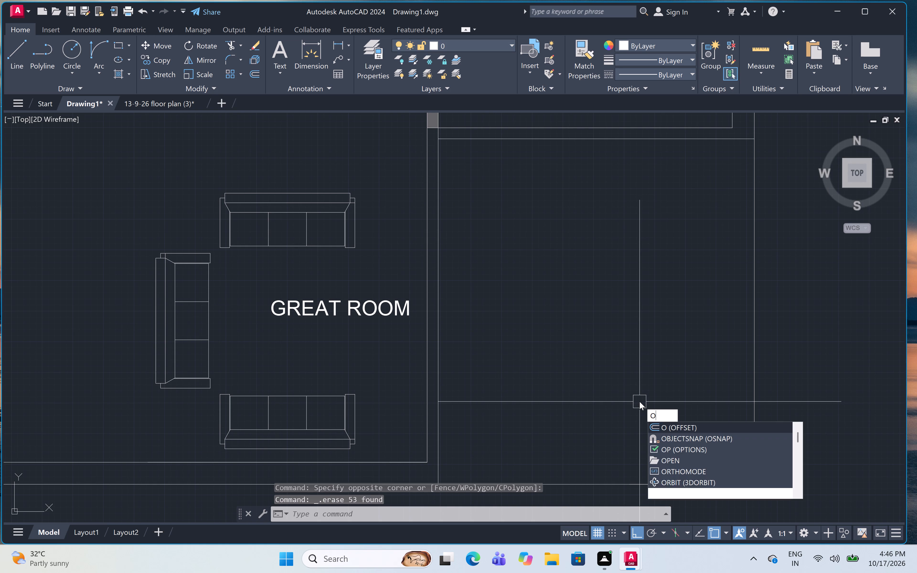
pyautogui.write('FF 1"')
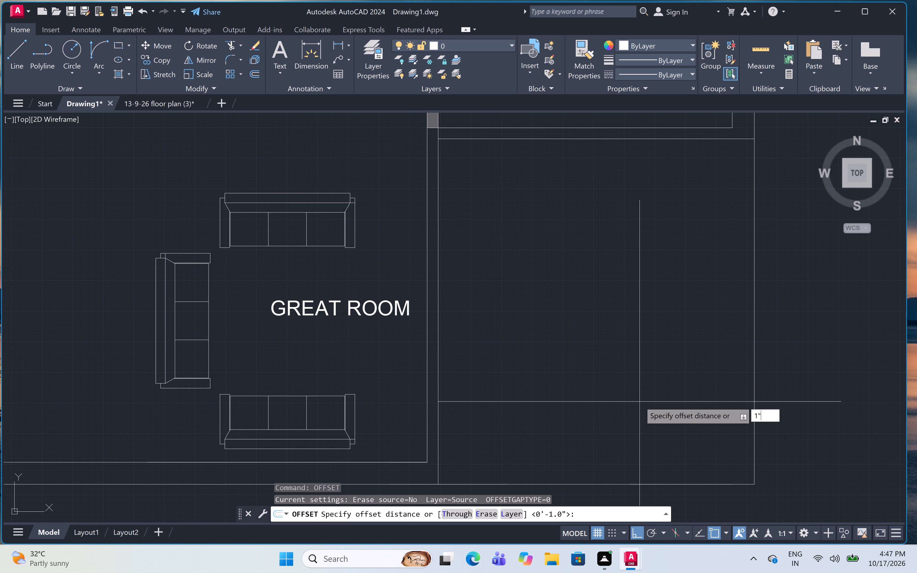
pyautogui.press('space')
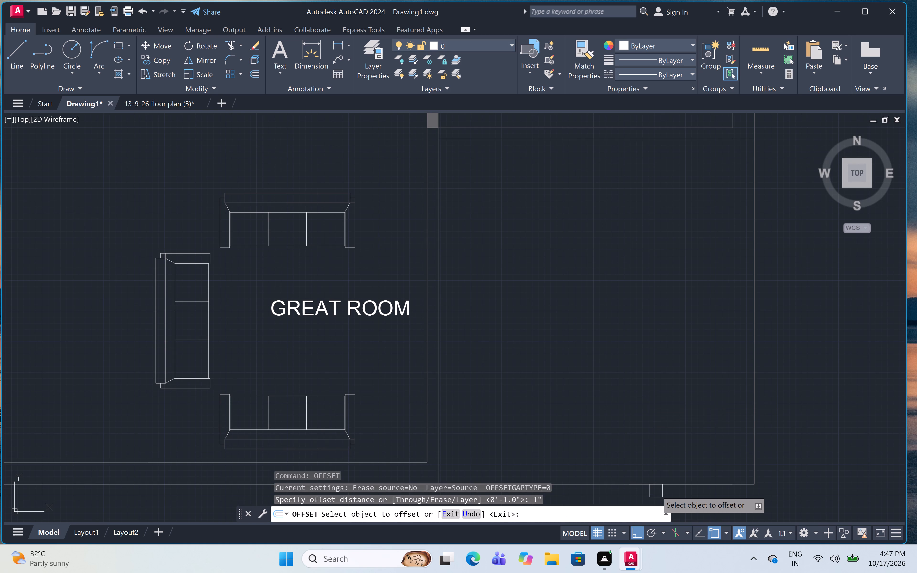
pyautogui.click(655, 484)
pyautogui.click(648, 429)
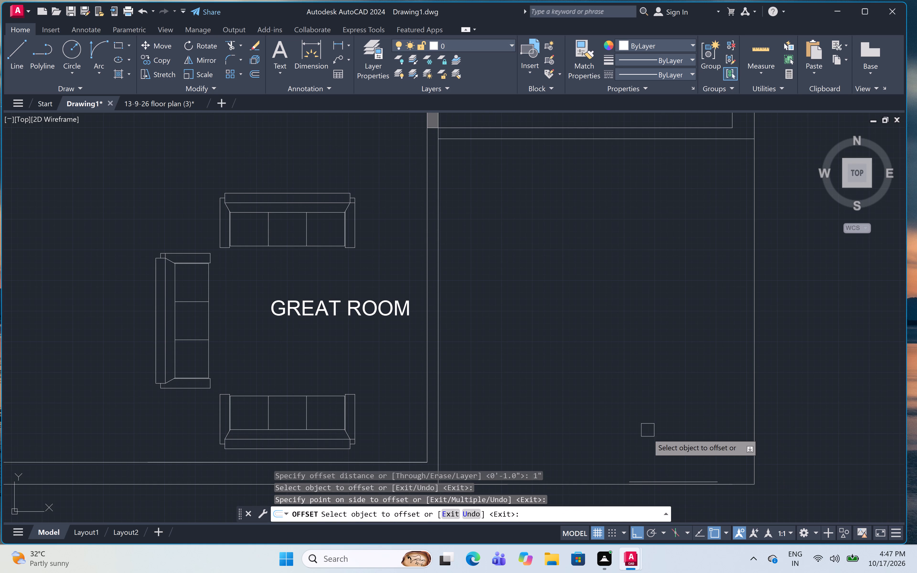
pyautogui.scroll(-2, 667, 407)
pyautogui.scroll(1, 622, 451)
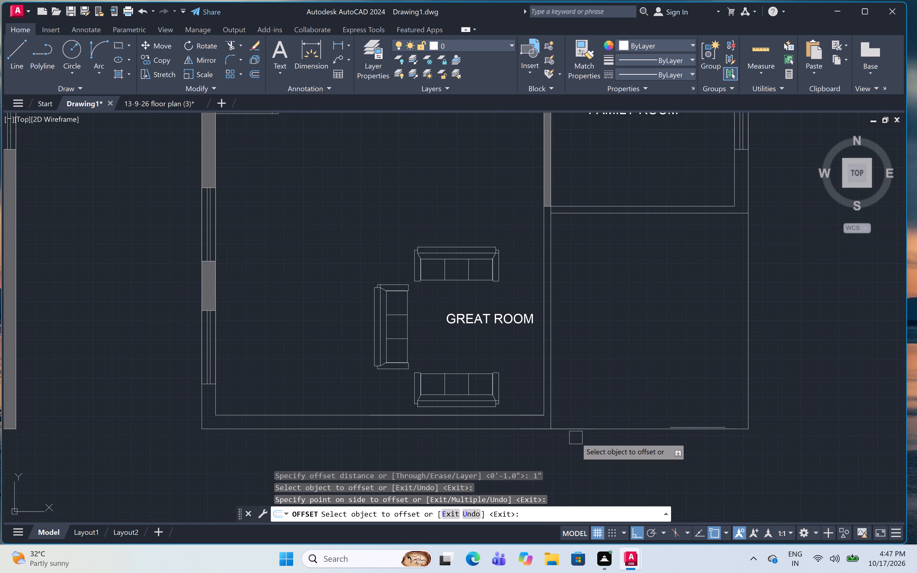
pyautogui.click(575, 429)
pyautogui.click(584, 373)
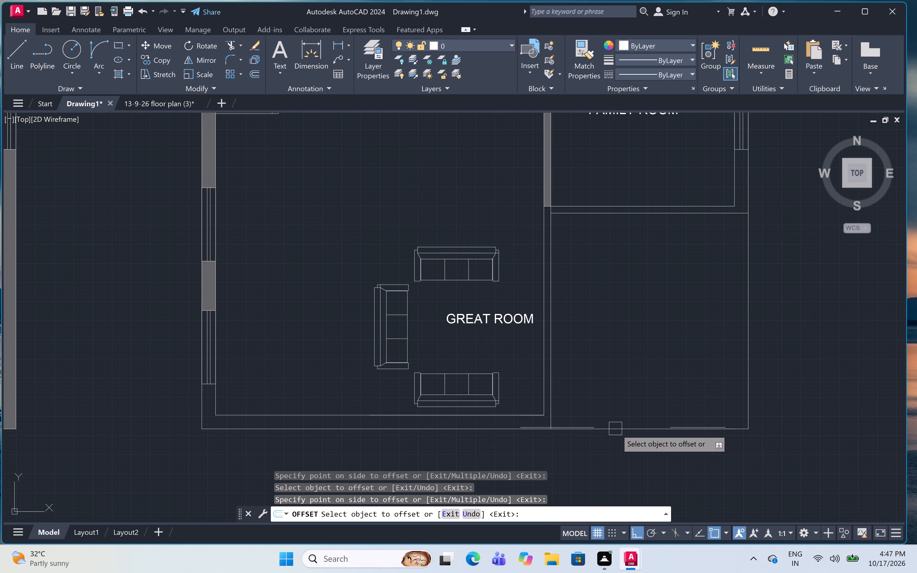
pyautogui.click(627, 434)
pyautogui.click(638, 371)
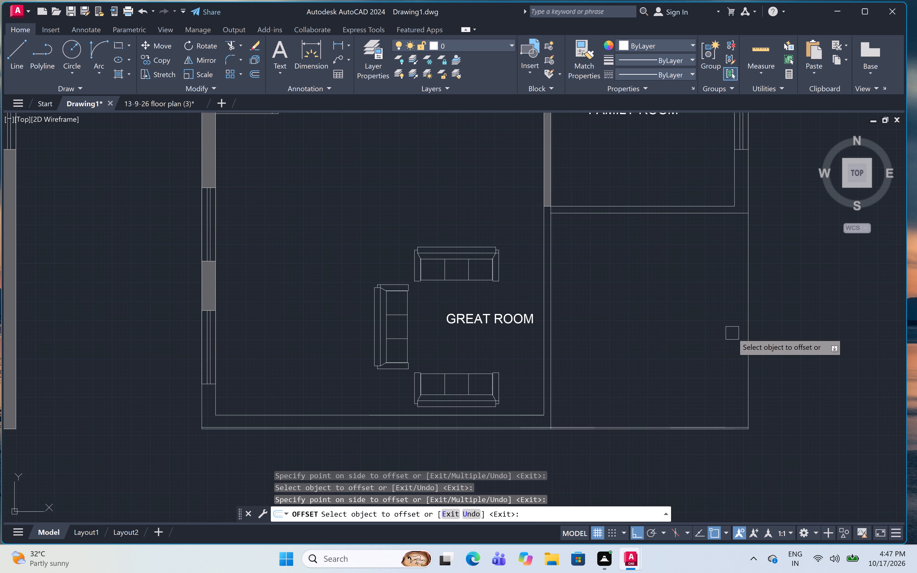
pyautogui.click(748, 349)
pyautogui.click(683, 357)
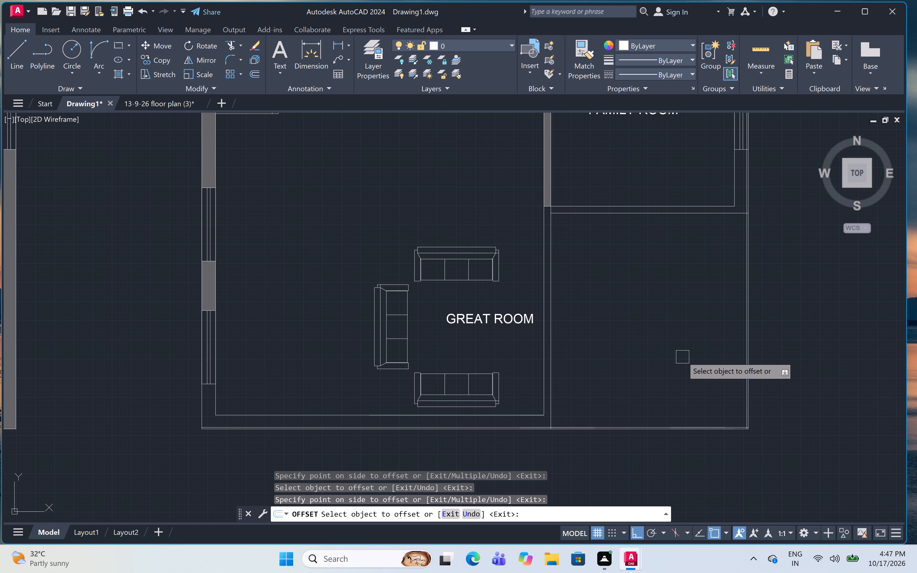
pyautogui.scroll(5, 590, 439)
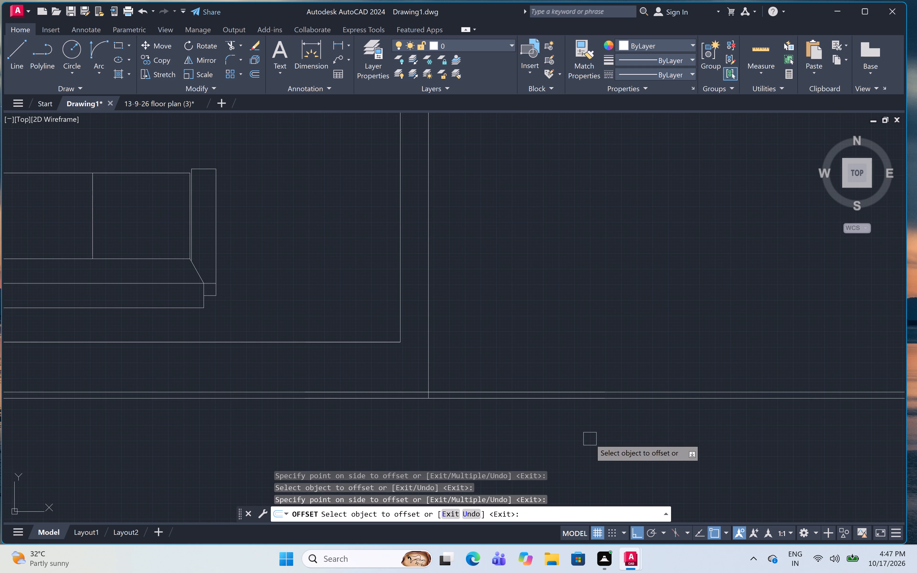
pyautogui.press('Escape')
# Trim the overlapping segments of the bottom wall lines between the great room's right wall and the plan's outer right corner.
pyautogui.press('t')
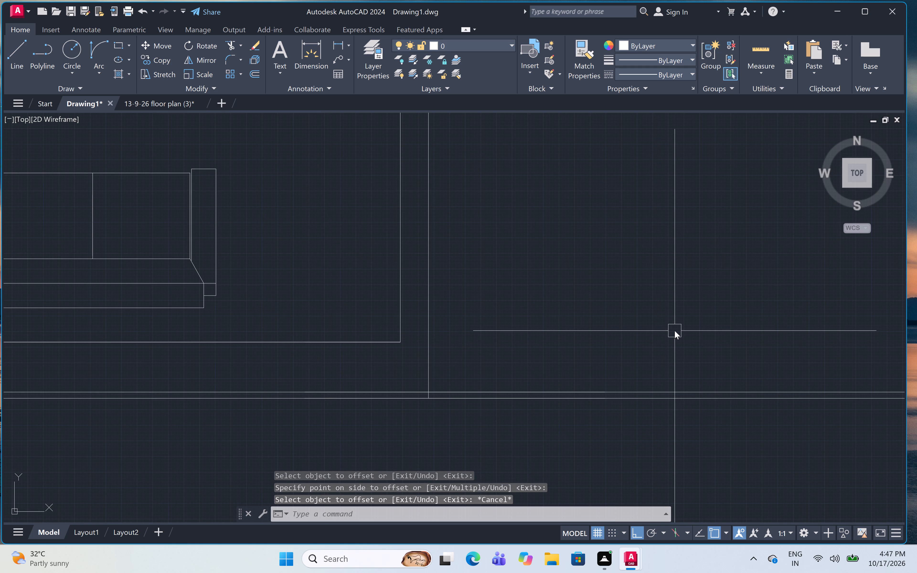
pyautogui.write('R')
pyautogui.press('space')
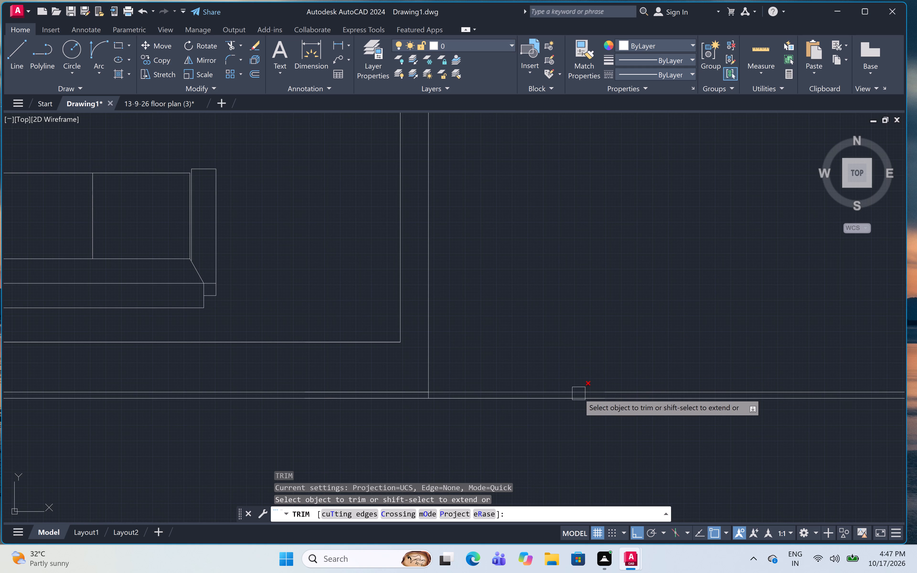
pyautogui.click(578, 393)
pyautogui.click(403, 391)
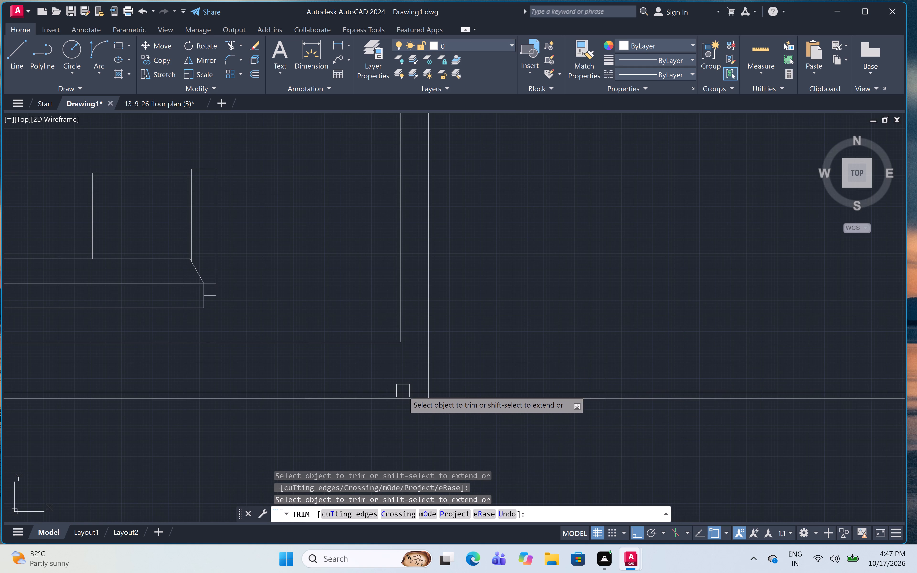
pyautogui.click(377, 402)
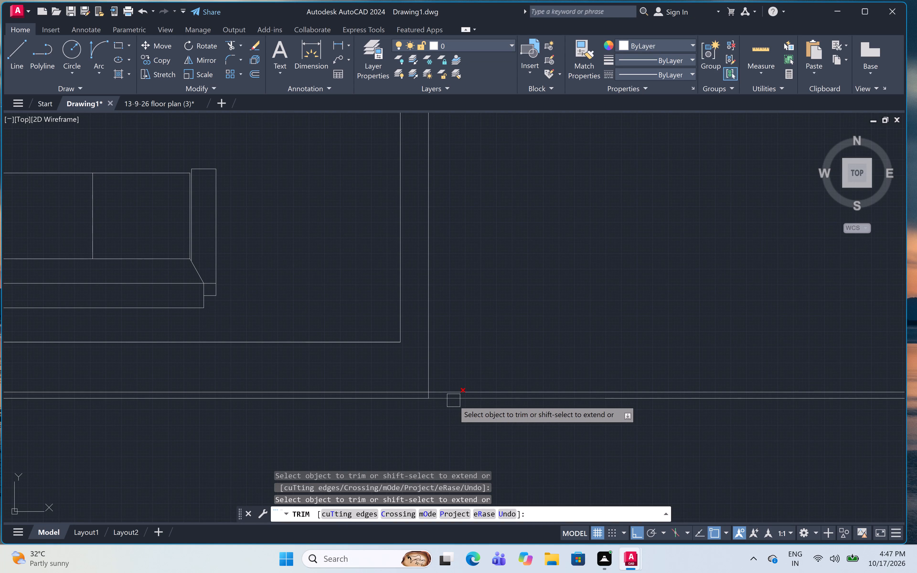
pyautogui.click(453, 400)
pyautogui.scroll(-2, 471, 364)
pyautogui.scroll(2, 676, 378)
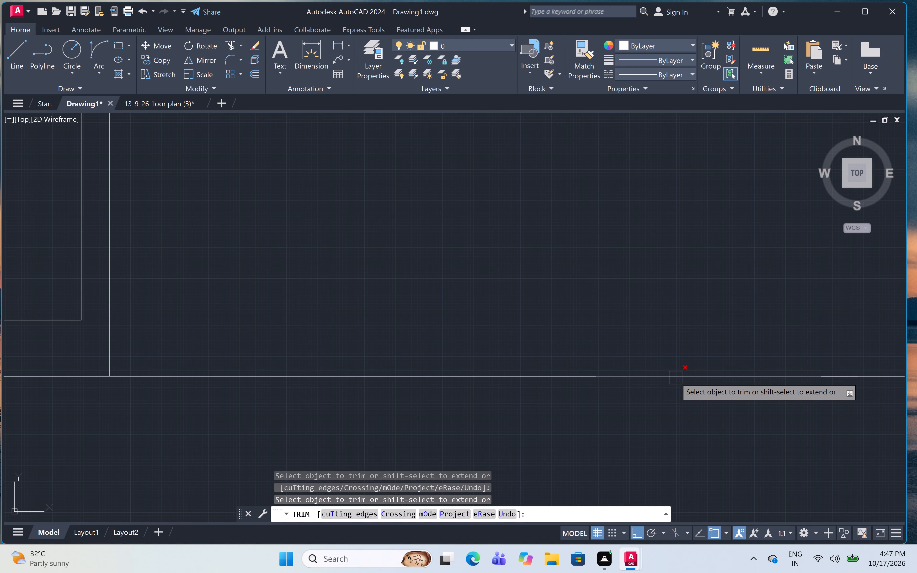
pyautogui.click(676, 378)
pyautogui.click(673, 362)
pyautogui.click(673, 362)
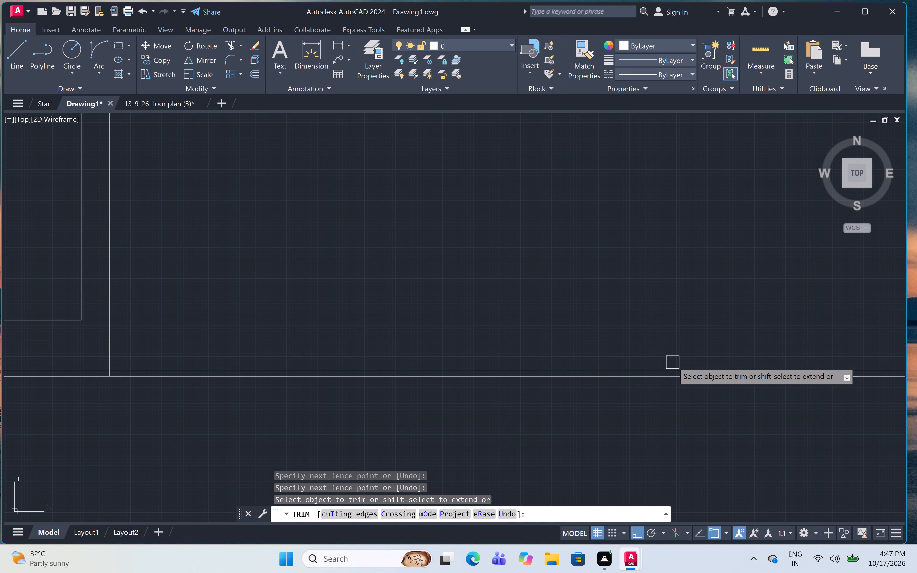
pyautogui.click(672, 365)
pyautogui.scroll(-3, 666, 346)
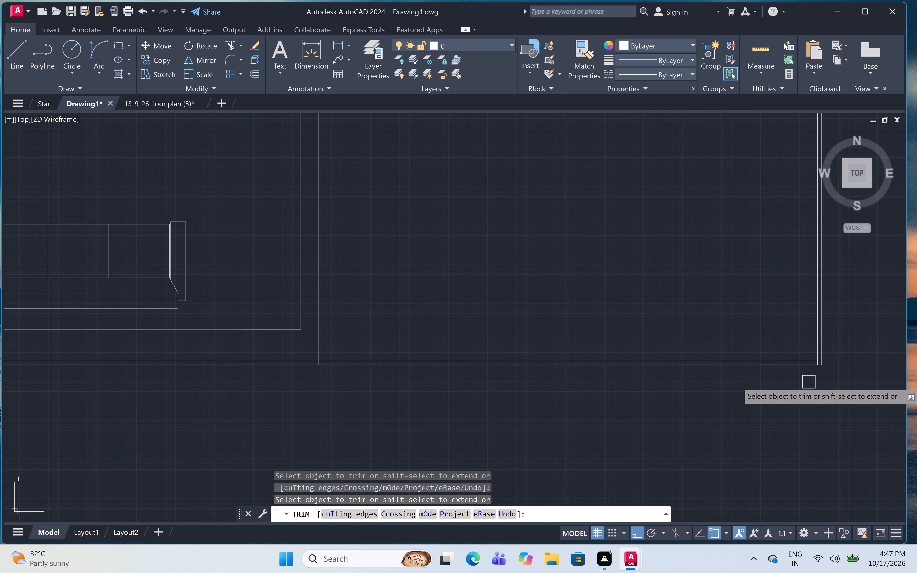
pyautogui.scroll(3, 776, 365)
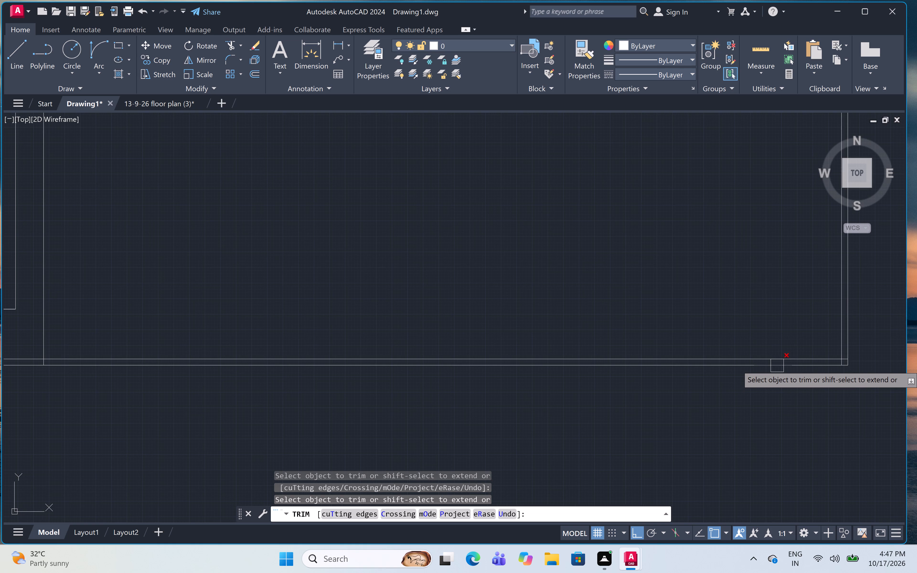
pyautogui.click(777, 366)
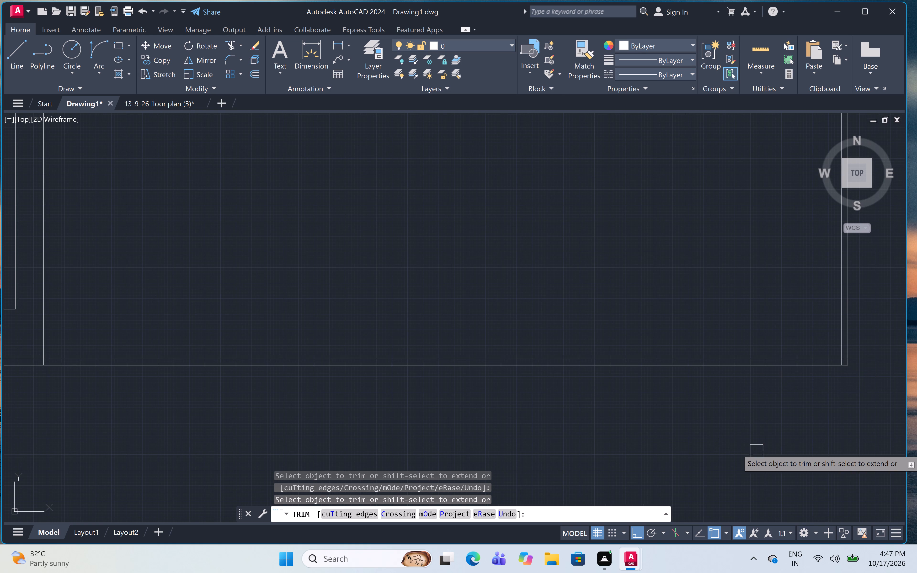
# Trim the 1" inward offset line off the bottom wall below the great room, up to the room's right wall.
pyautogui.scroll(-4, 779, 430)
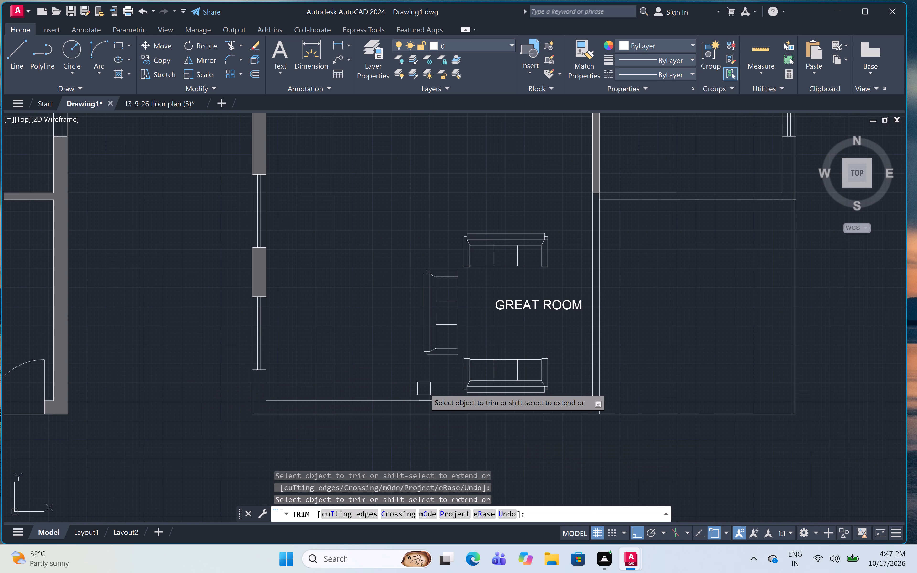
pyautogui.click(434, 397)
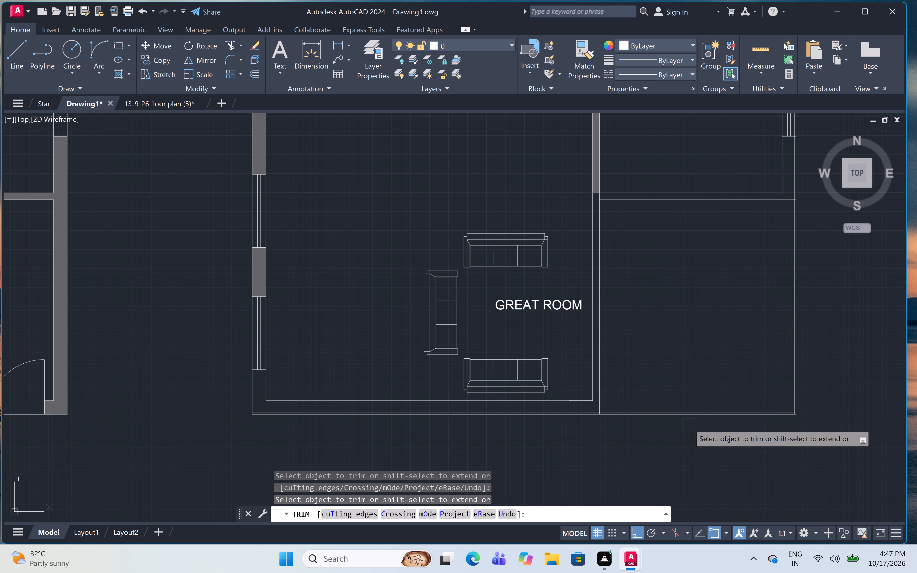
pyautogui.click(583, 399)
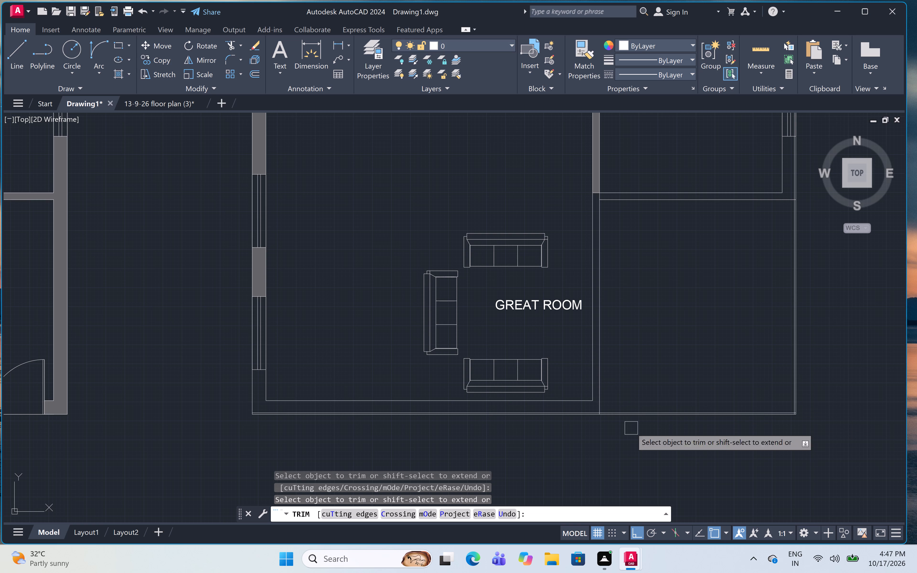
pyautogui.scroll(2, 553, 424)
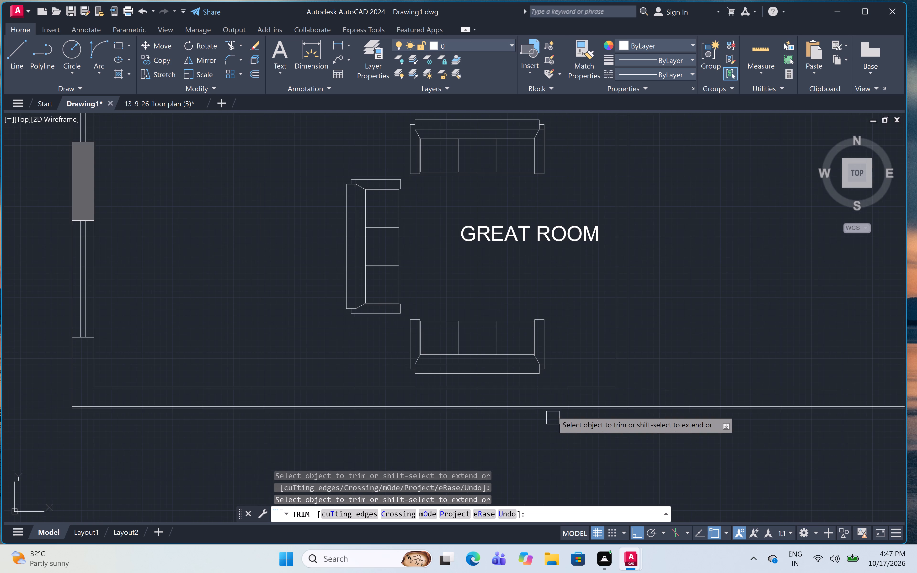
pyautogui.scroll(3, 554, 400)
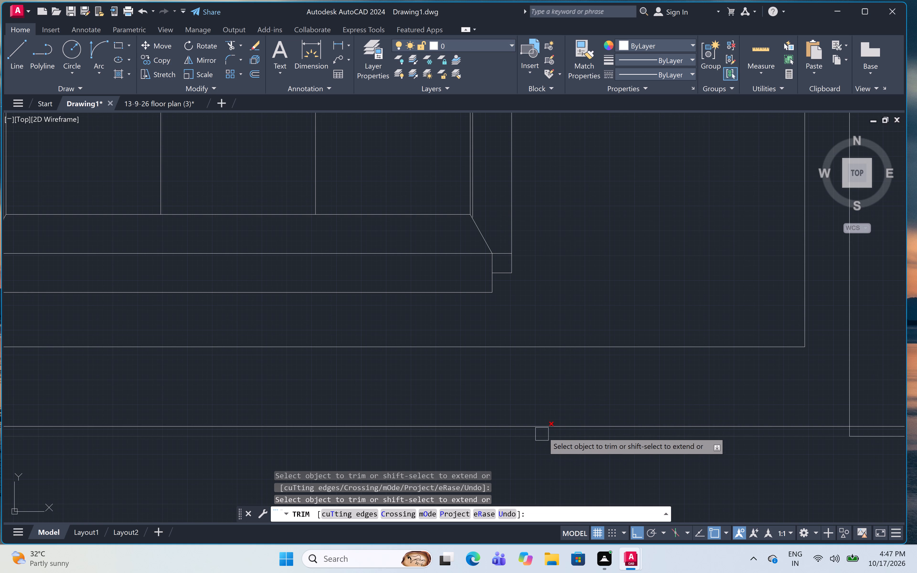
pyautogui.click(544, 425)
pyautogui.scroll(-4, 544, 425)
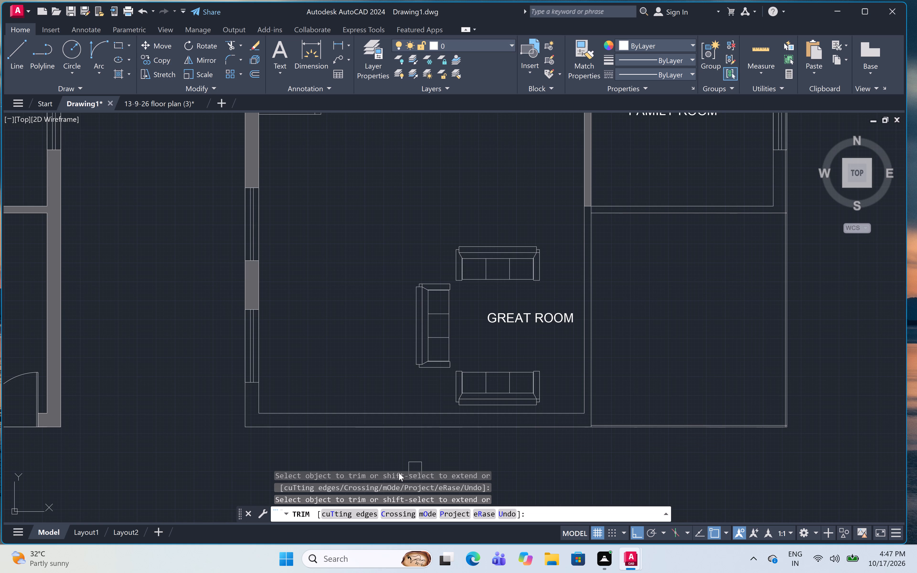
pyautogui.moveTo(503, 456); pyautogui.dragTo(451, 446, button='middle')
pyautogui.scroll(-2, 507, 441)
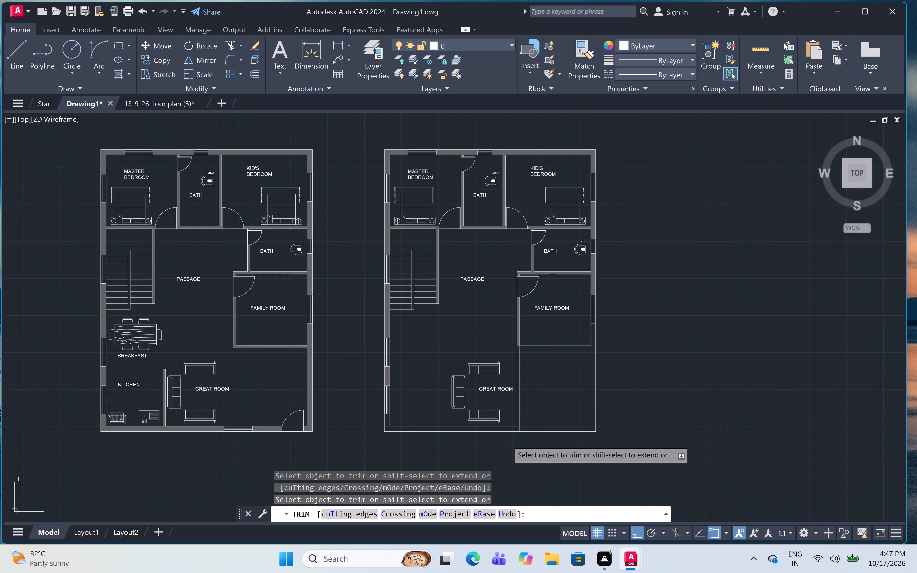
# Trim away the wall hatch, its end line and the short vertical segment at the family room's lower-left wall junction.
pyautogui.scroll(5, 520, 345)
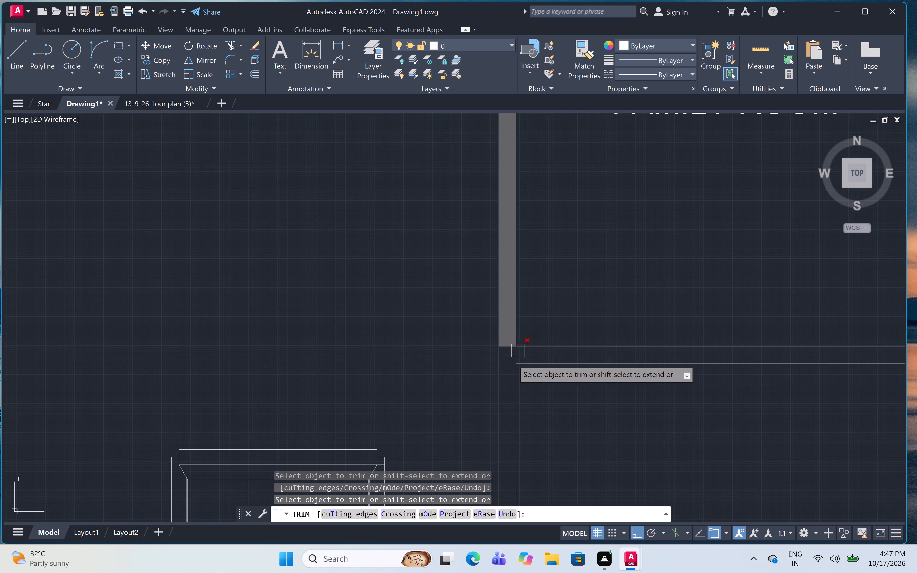
pyautogui.scroll(3, 503, 350)
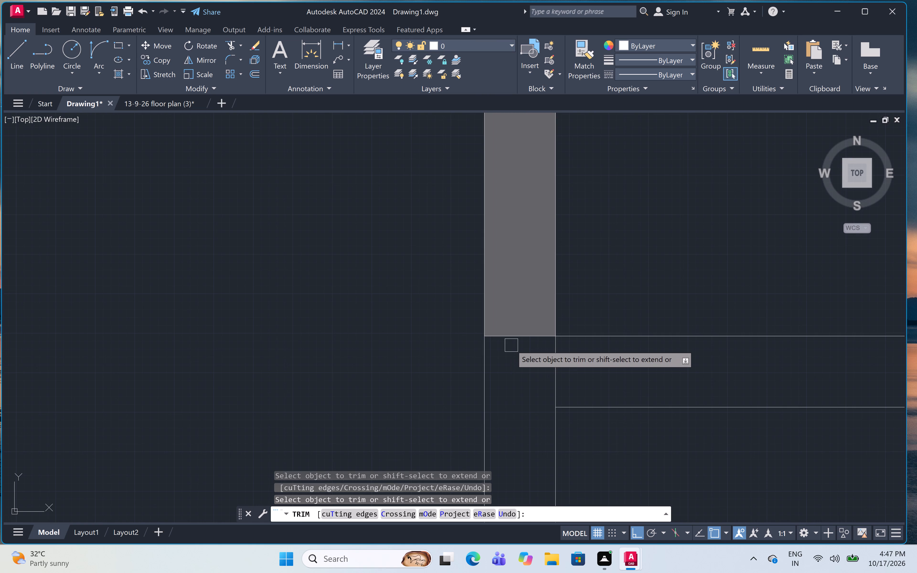
pyautogui.click(513, 340)
pyautogui.click(514, 333)
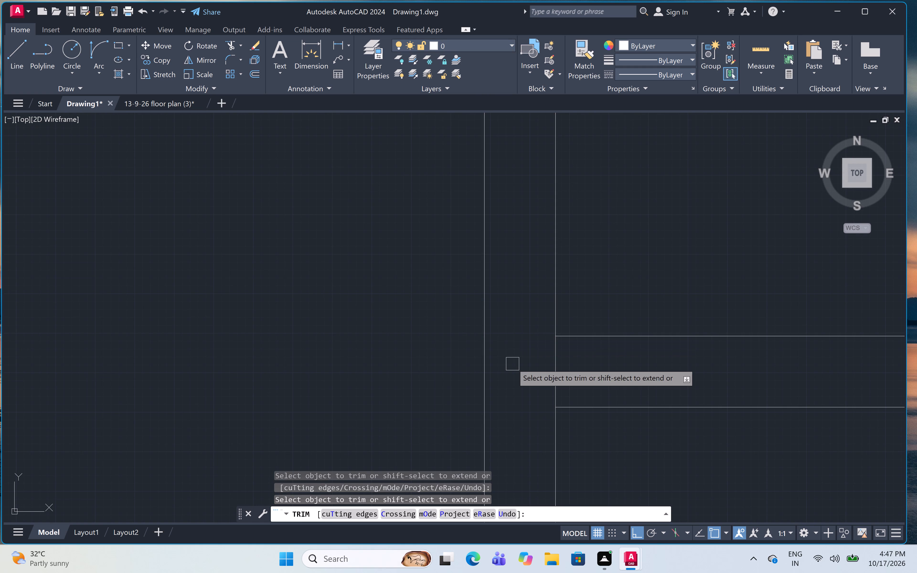
pyautogui.click(556, 377)
pyautogui.press('Escape')
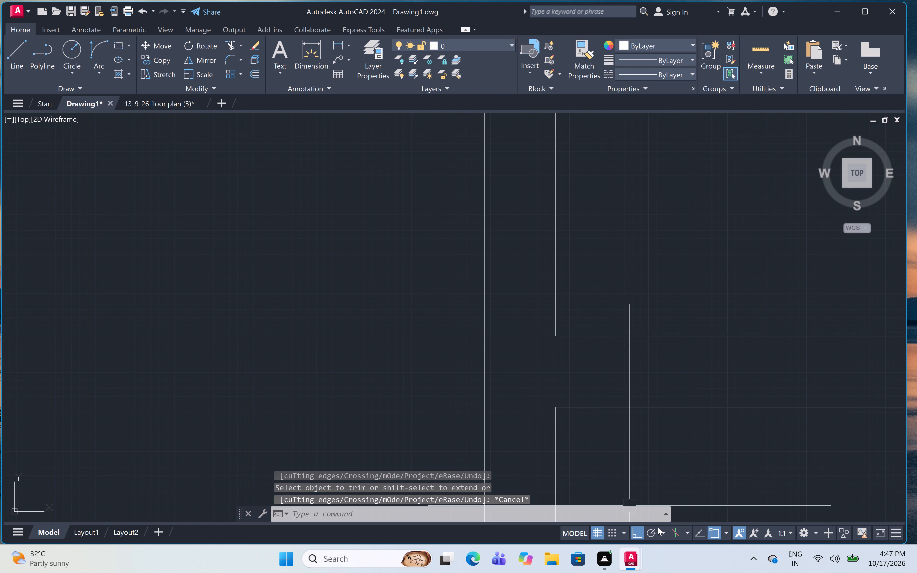
# Extend the family room bottom wall's lower line to the outer face of the wall beside the great room.
pyautogui.write('EX')
pyautogui.press('space')
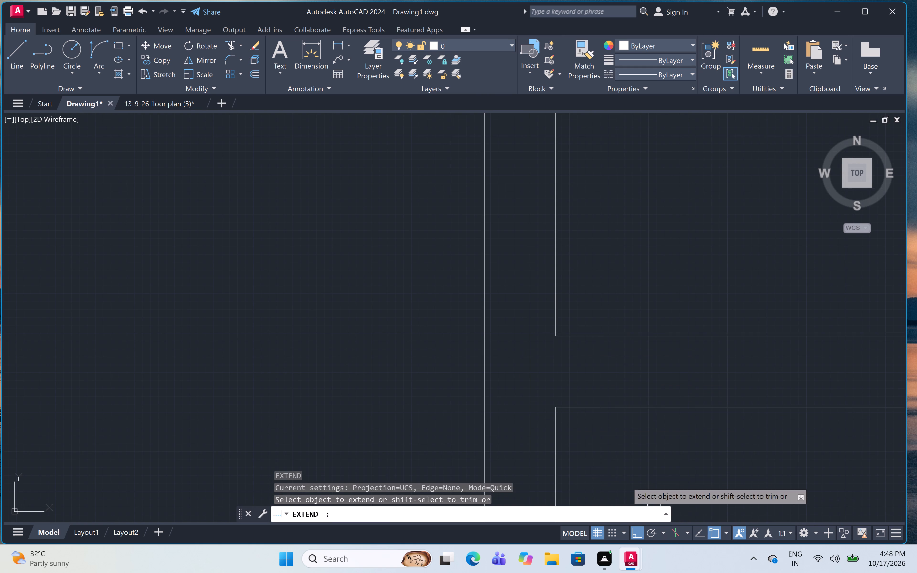
pyautogui.click(572, 406)
pyautogui.press('Escape')
# Draw connected lines from the wall corner below the family room: 1" down, 3' to the right, and back to the wall face.
pyautogui.scroll(-5, 585, 428)
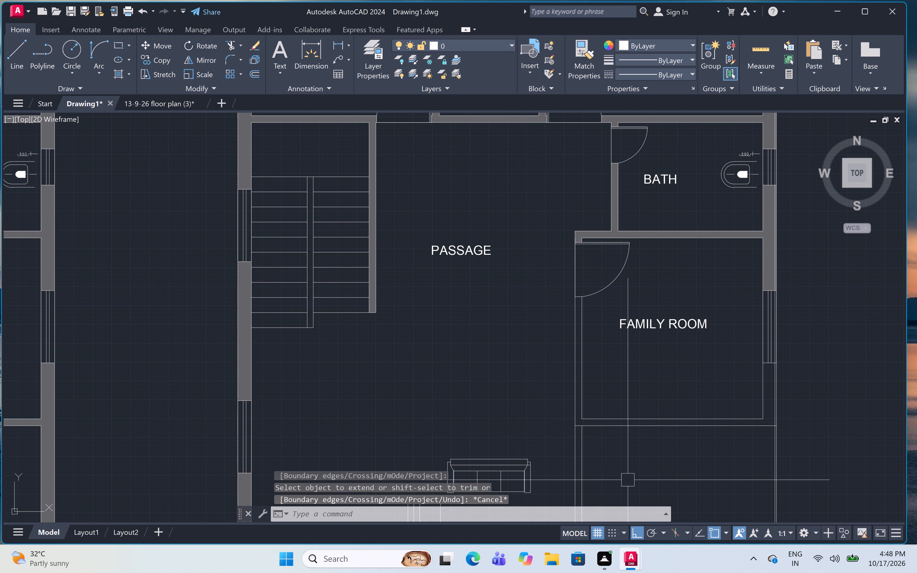
pyautogui.moveTo(628, 480); pyautogui.dragTo(599, 394, button='middle')
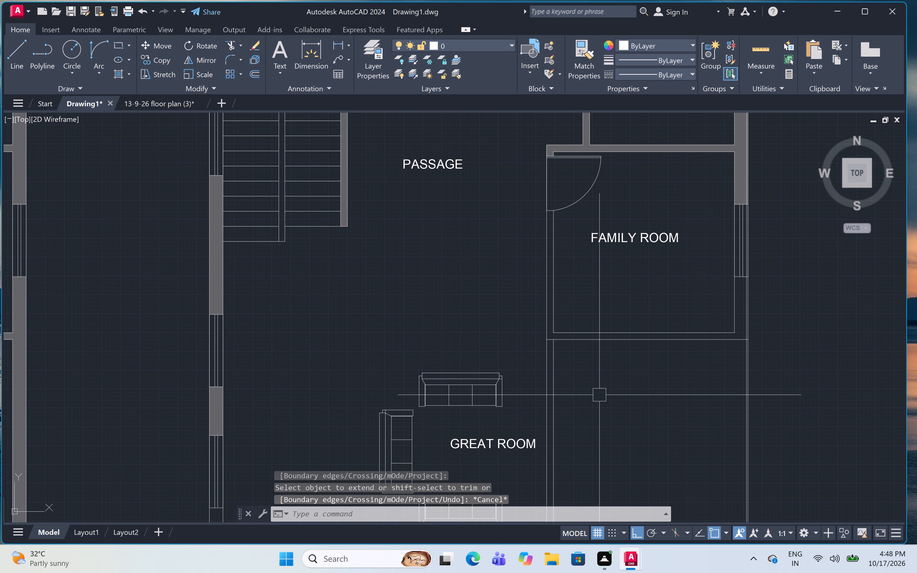
pyautogui.moveTo(599, 395); pyautogui.dragTo(597, 388, button='middle')
pyautogui.middleClick(595, 373)
pyautogui.middleClick(595, 373)
pyautogui.scroll(-2, 597, 346)
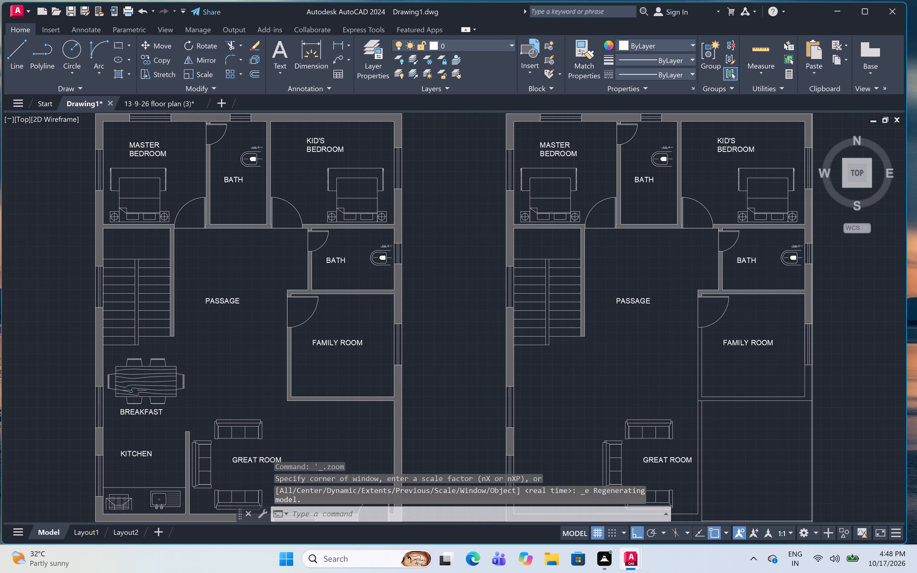
pyautogui.scroll(5, 640, 373)
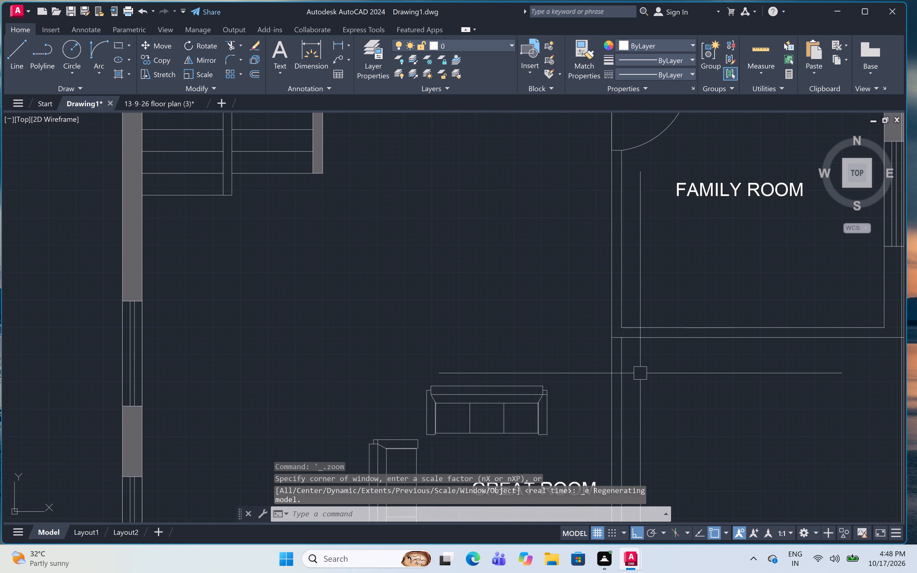
pyautogui.press('Escape')
pyautogui.moveTo(652, 397); pyautogui.dragTo(623, 348, button='middle')
pyautogui.scroll(1, 623, 348)
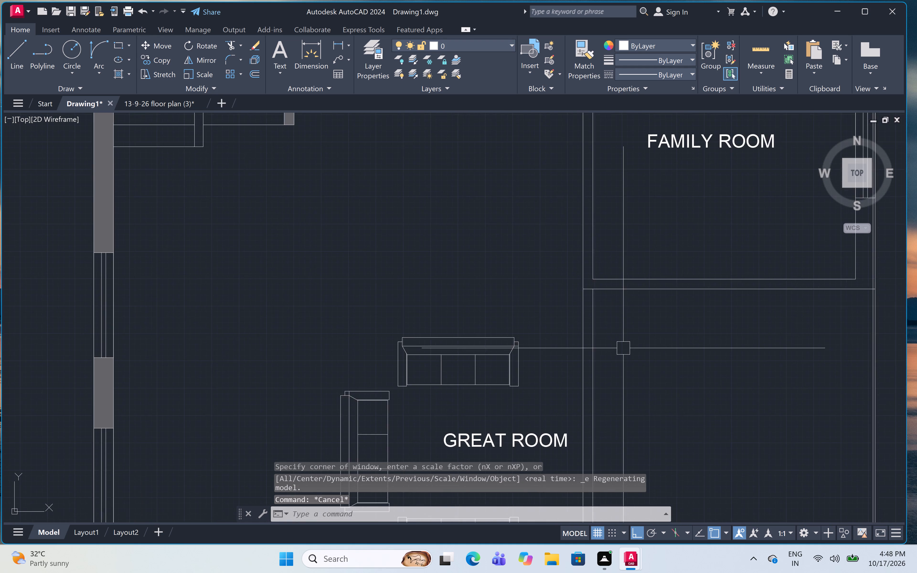
pyautogui.scroll(2, 623, 348)
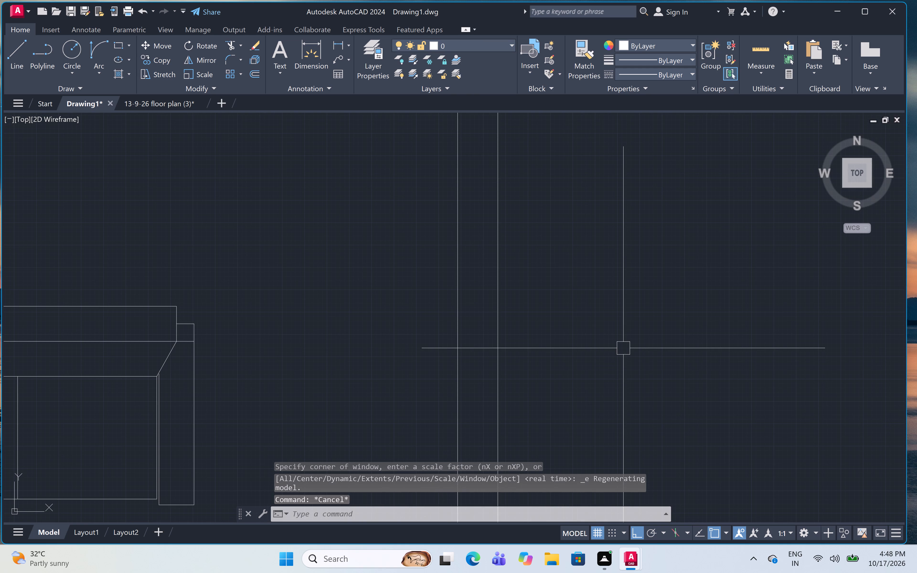
pyautogui.write('L')
pyautogui.press('space')
pyautogui.moveTo(577, 318); pyautogui.dragTo(621, 552, button='middle')
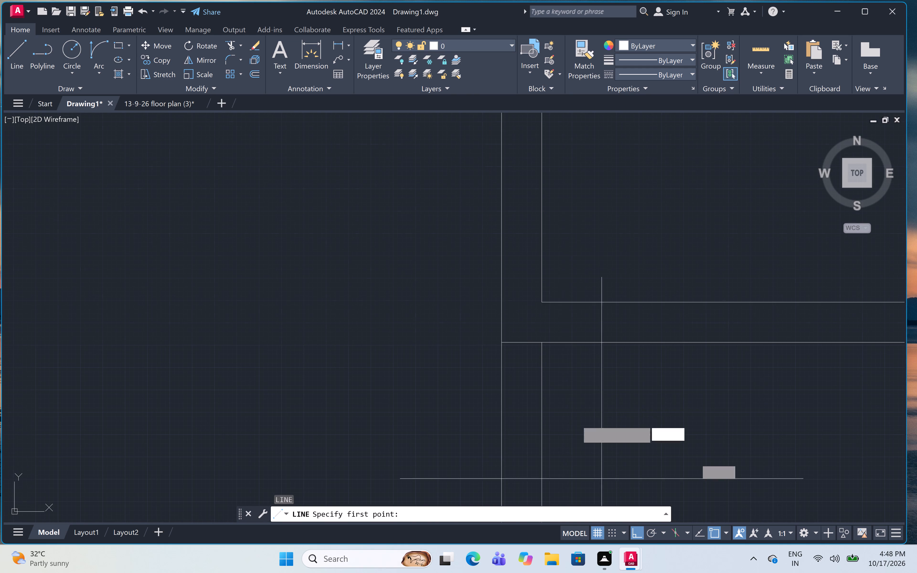
pyautogui.click(502, 341)
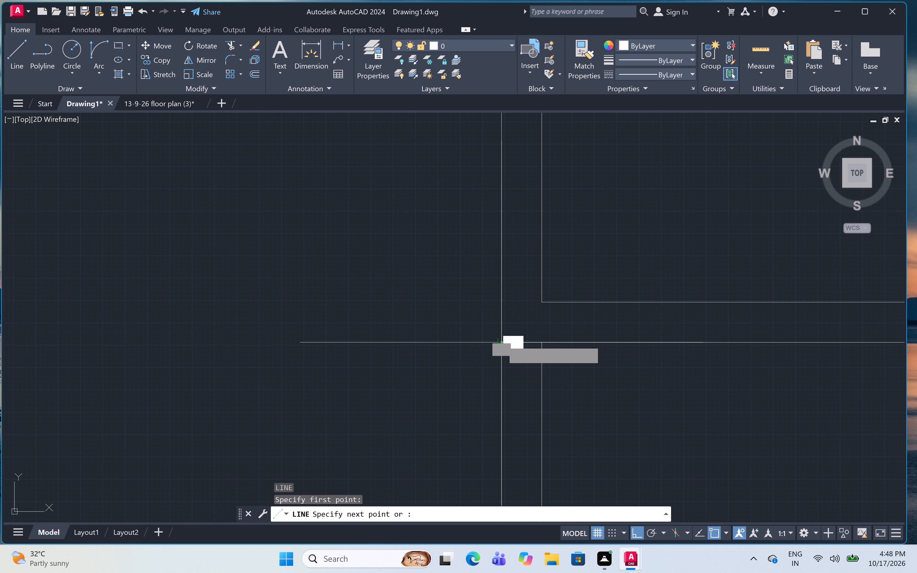
pyautogui.press('1')
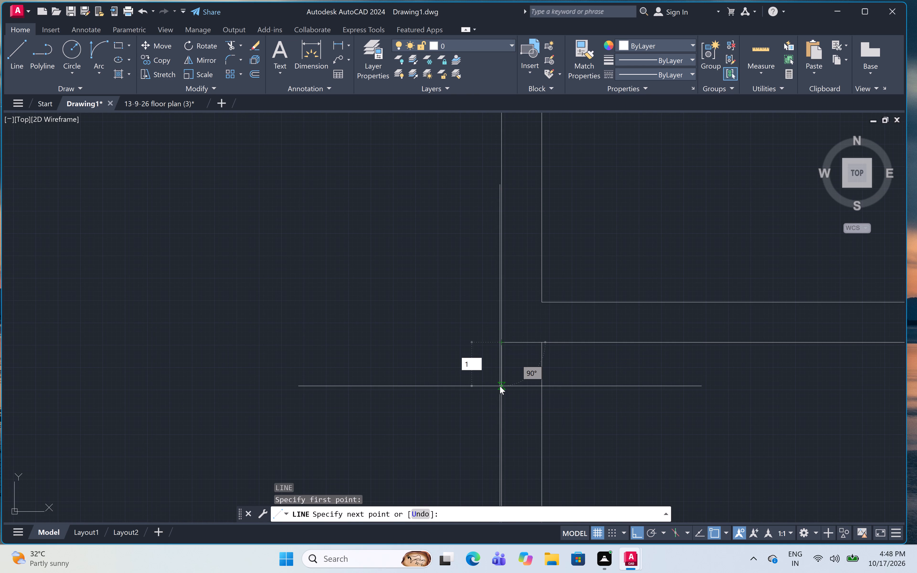
pyautogui.write('"')
pyautogui.press('space')
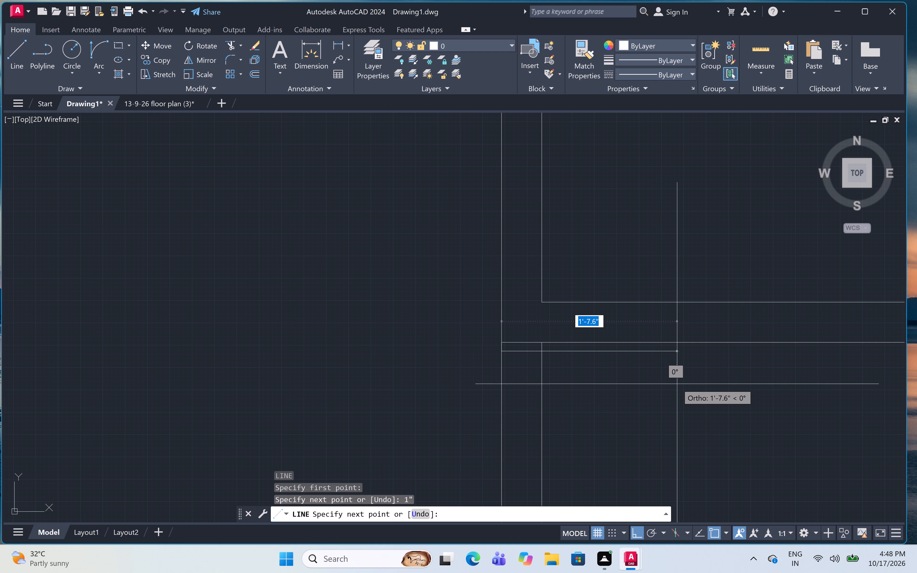
pyautogui.press('3')
pyautogui.press("'")
pyautogui.press('space')
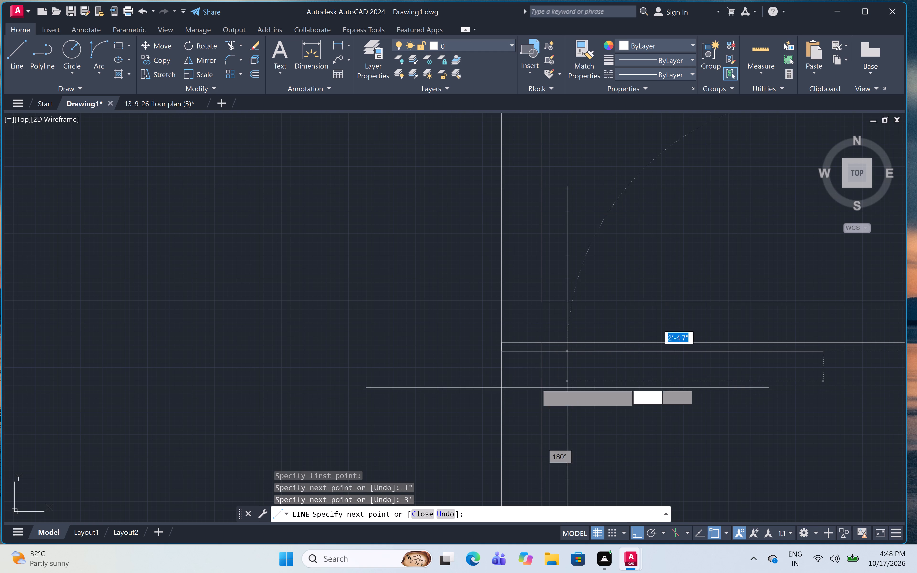
pyautogui.click(499, 351)
# Continue the lines 3' down along the wall's outer face and across the wall thickness to close the door opening below the family room.
pyautogui.scroll(-3, 514, 428)
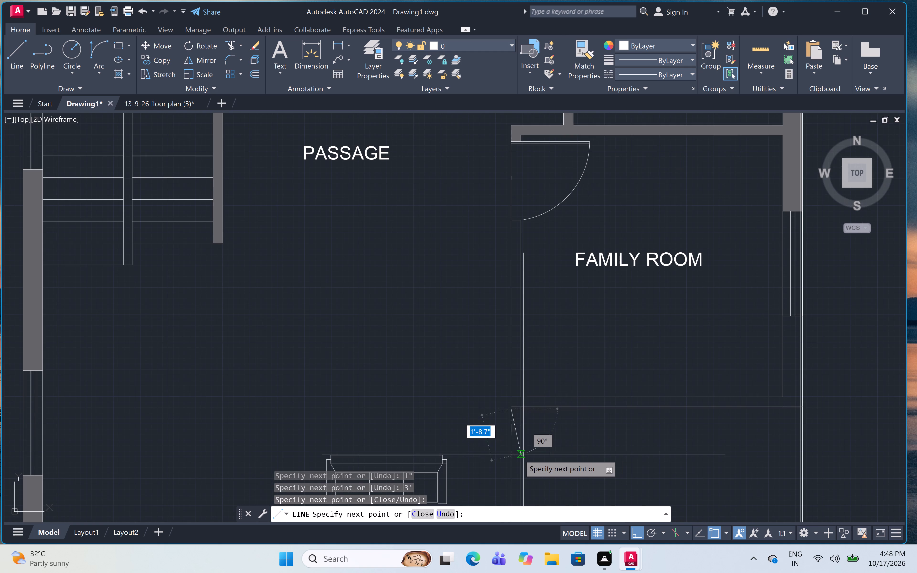
pyautogui.moveTo(512, 461); pyautogui.dragTo(522, 361, button='middle')
pyautogui.scroll(3, 522, 361)
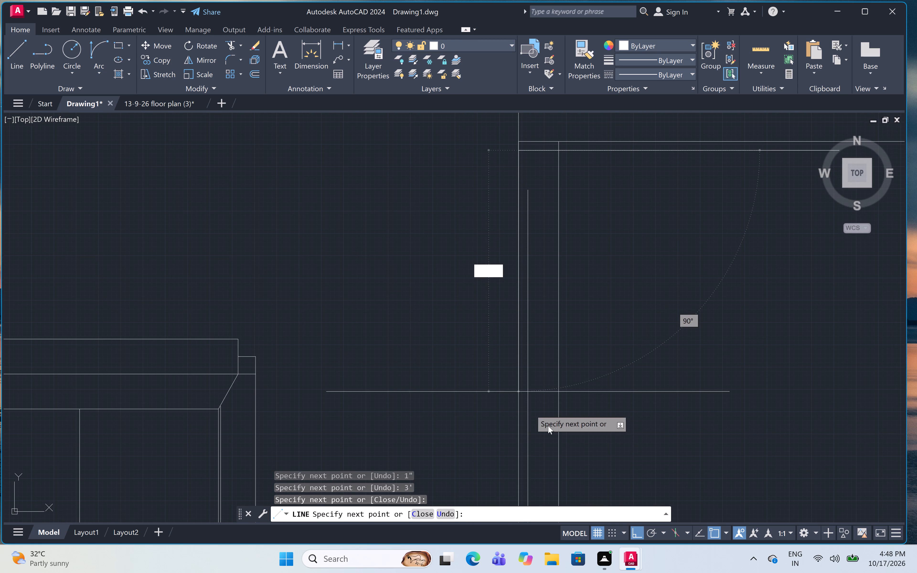
pyautogui.write("3'")
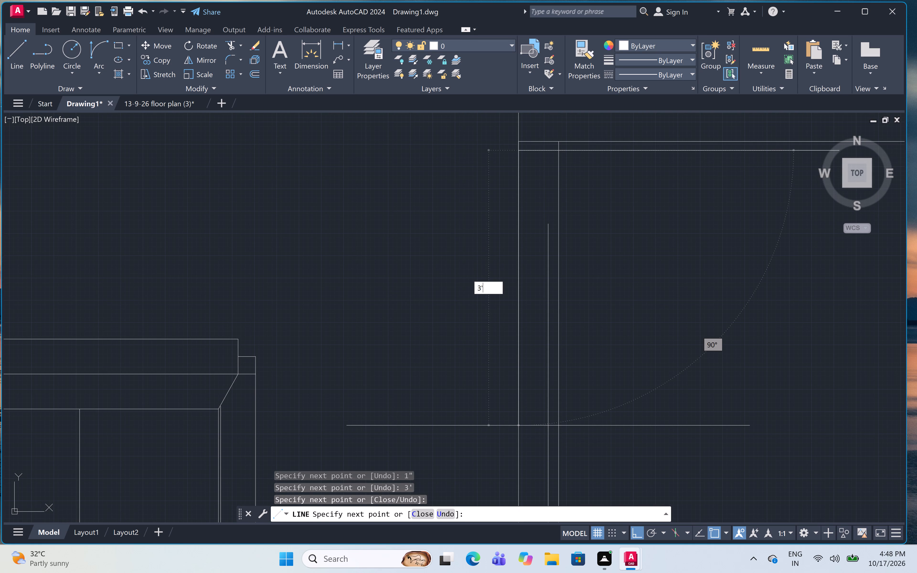
pyautogui.press('space')
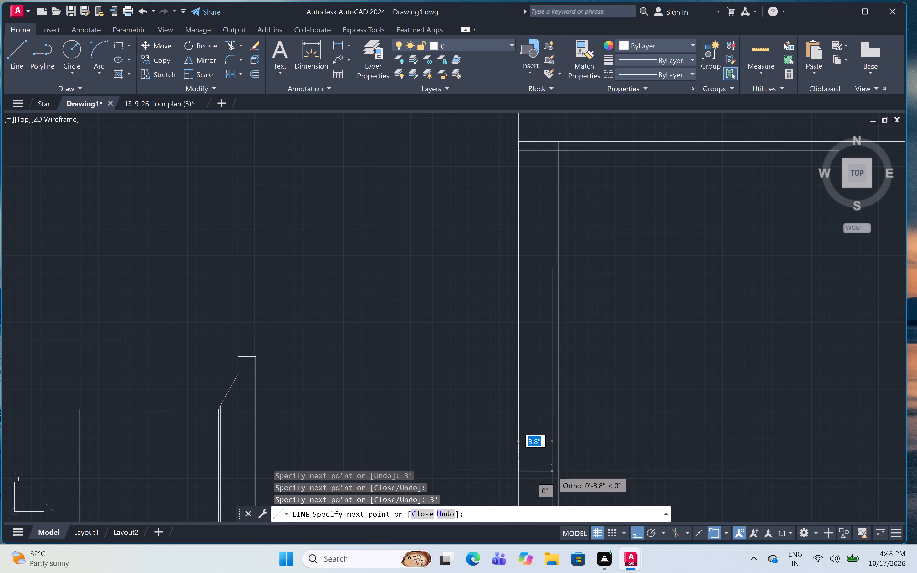
pyautogui.click(560, 469)
pyautogui.press('Escape')
# Draw the door swing arc from the free end of the 3' door leaf to the opening's lower inner corner.
pyautogui.scroll(-2, 645, 440)
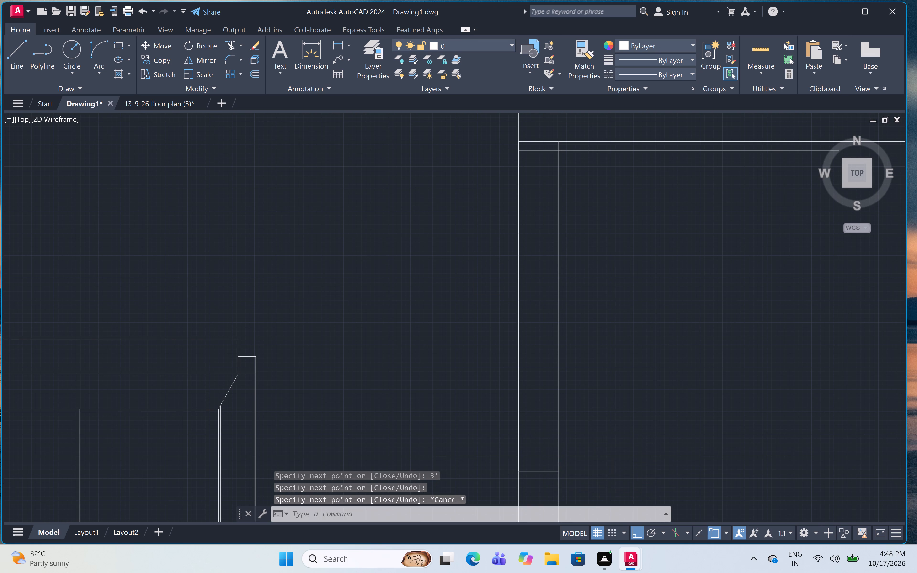
pyautogui.scroll(-1, 645, 440)
pyautogui.moveTo(645, 439); pyautogui.dragTo(551, 366, button='middle')
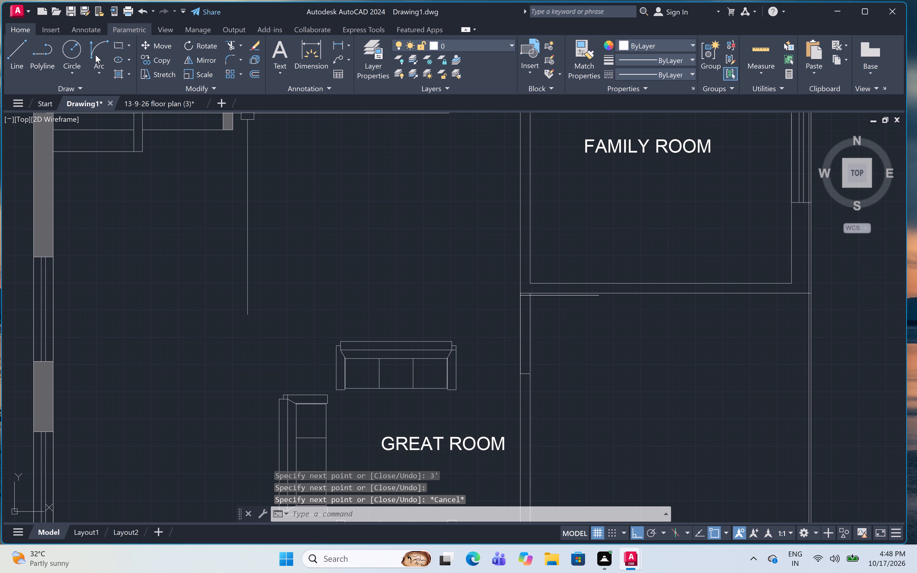
pyautogui.click(96, 54)
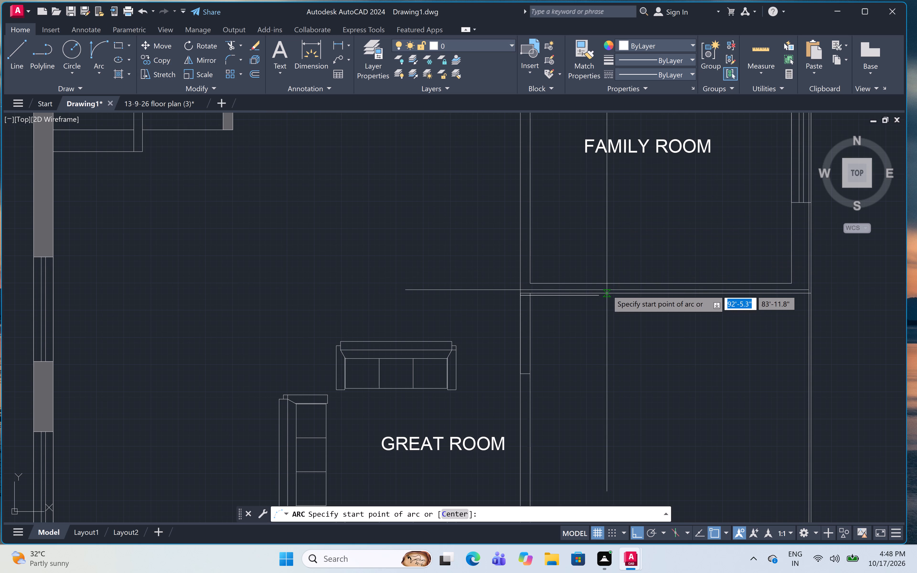
pyautogui.click(598, 298)
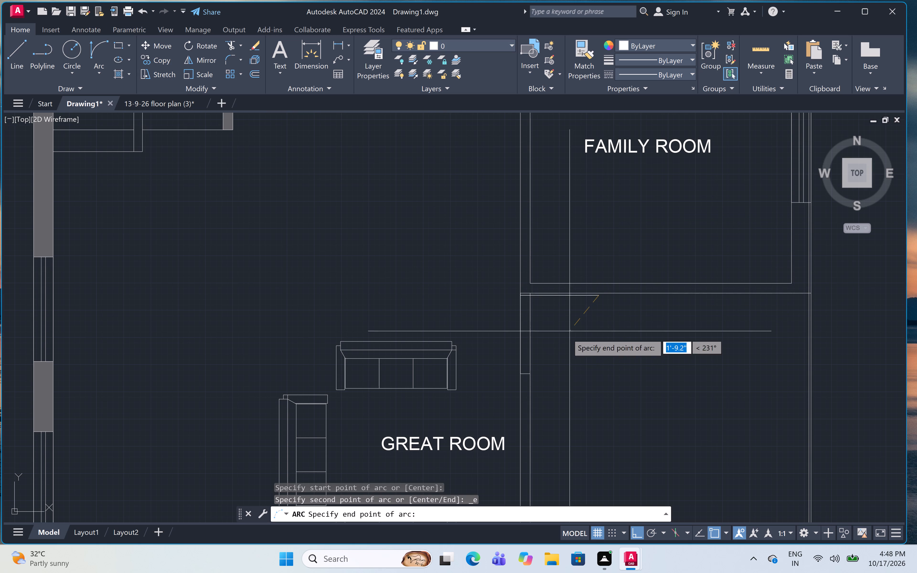
pyautogui.click(530, 374)
pyautogui.click(628, 400)
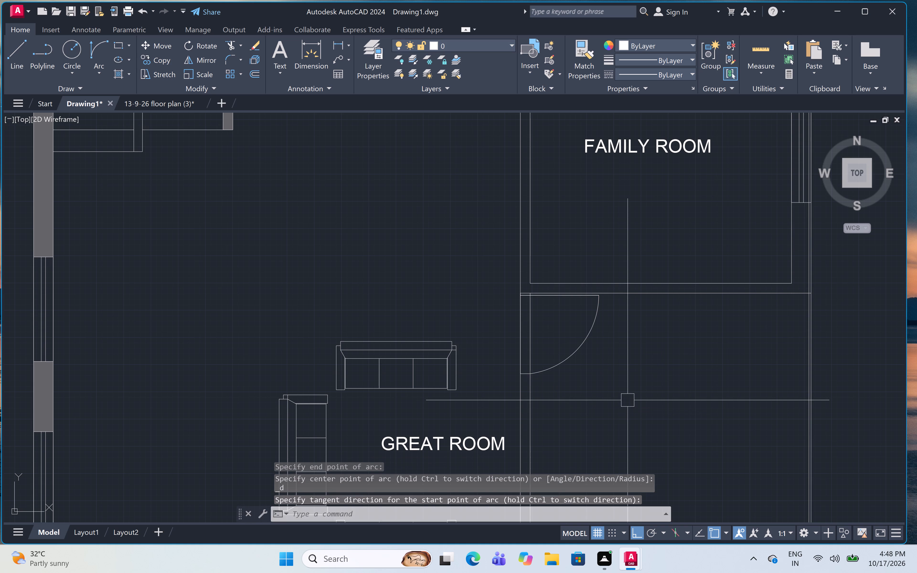
pyautogui.press('Escape')
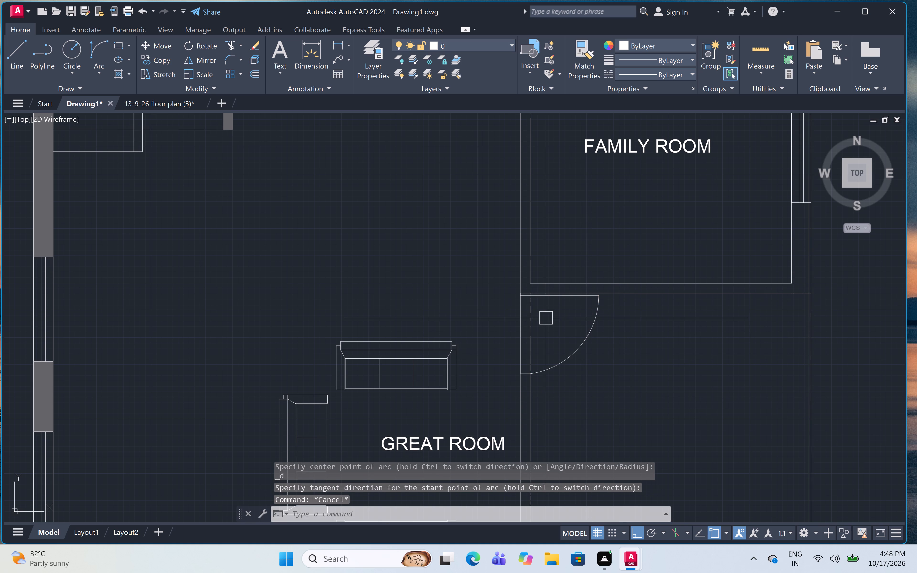
# Offset the new door's leaf line 1" downward to give the leaf its thickness.
pyautogui.write('OFF 1')
pyautogui.write('"')
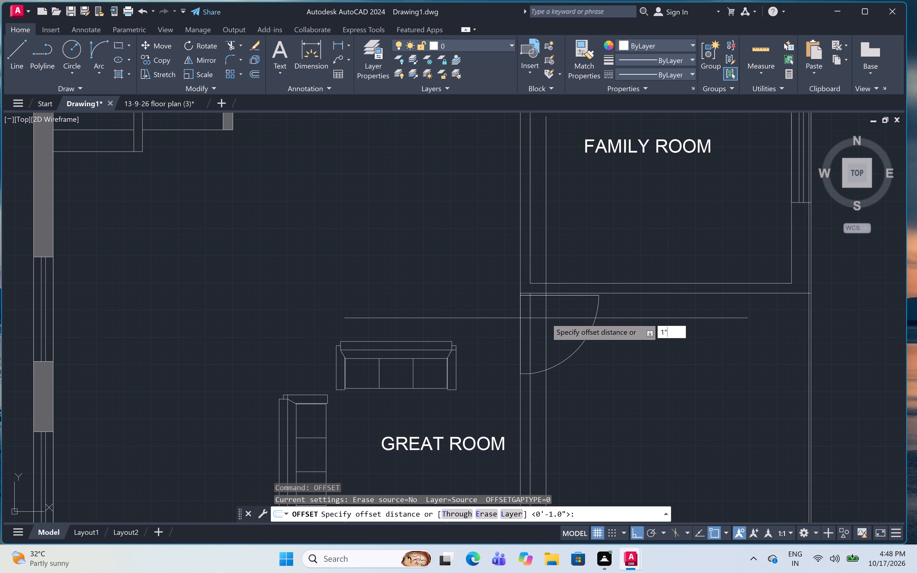
pyautogui.press('space')
pyautogui.scroll(5, 553, 296)
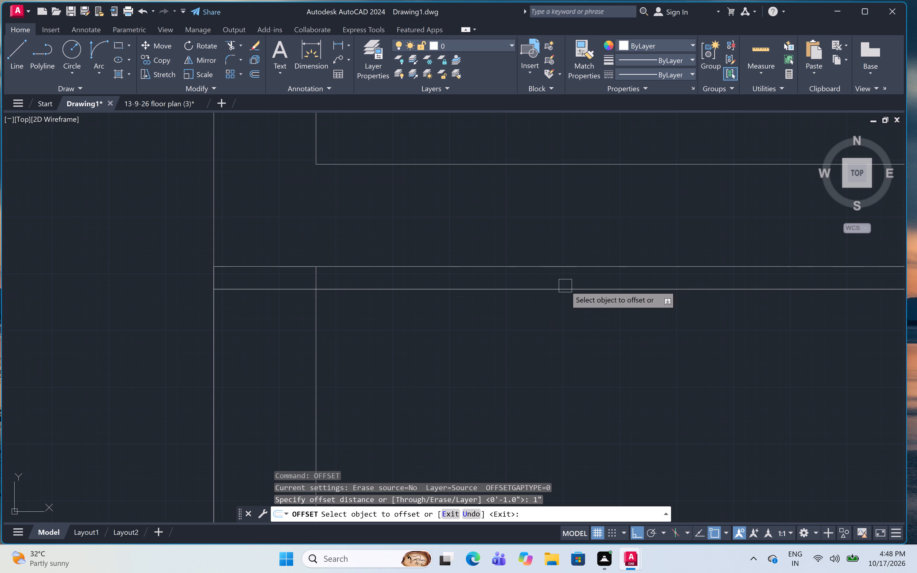
pyautogui.click(565, 286)
pyautogui.click(559, 329)
pyautogui.scroll(1, 299, 275)
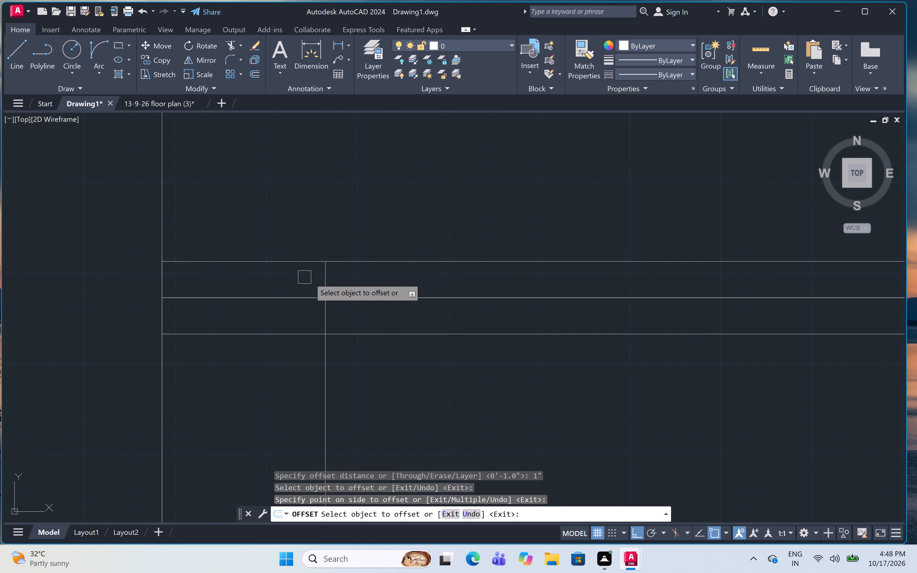
pyautogui.click(323, 280)
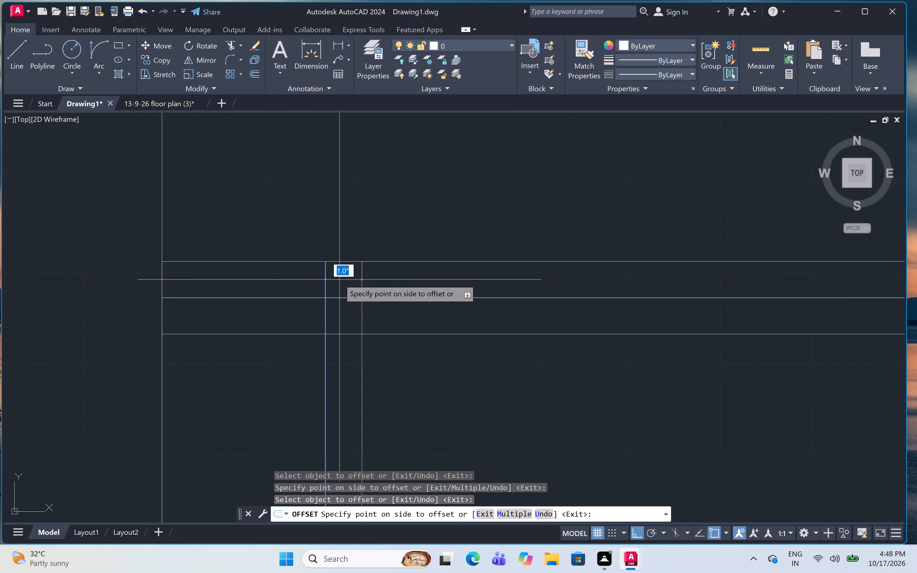
pyautogui.press('Escape')
# Trim the wall line stub above the new door, the wall line between the leaf lines, and the inner wall line across the opening.
pyautogui.write('TR')
pyautogui.press('space')
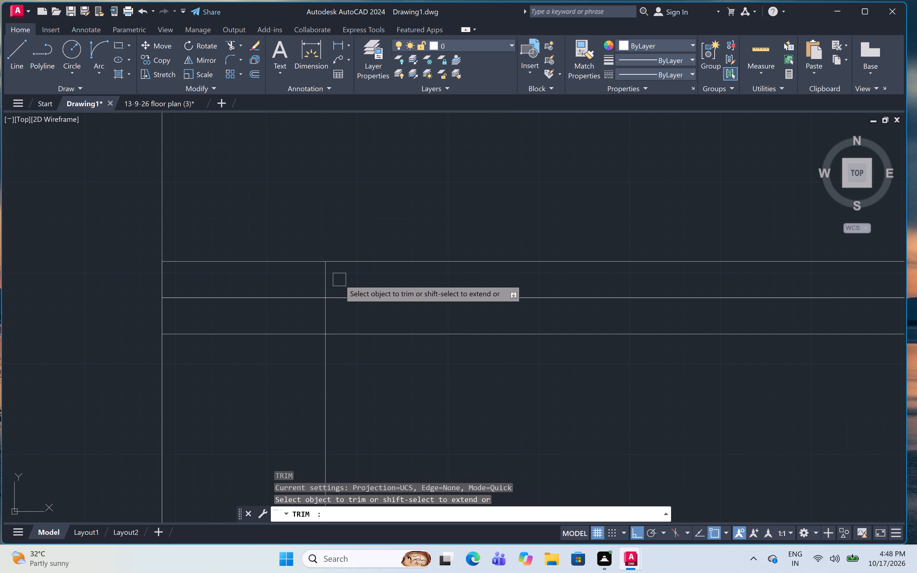
pyautogui.click(279, 259)
pyautogui.scroll(-5, 301, 263)
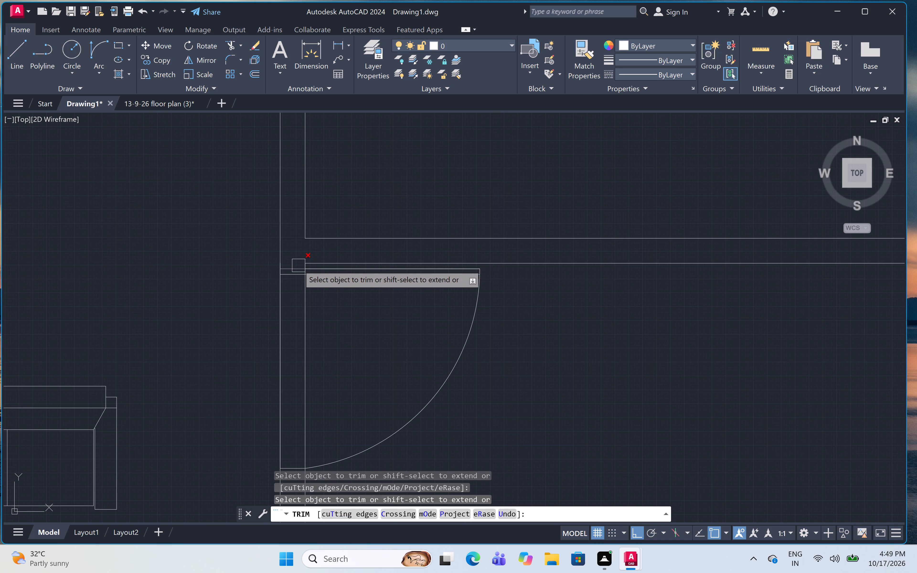
pyautogui.scroll(5, 299, 266)
pyautogui.click(365, 330)
pyautogui.scroll(-6, 405, 274)
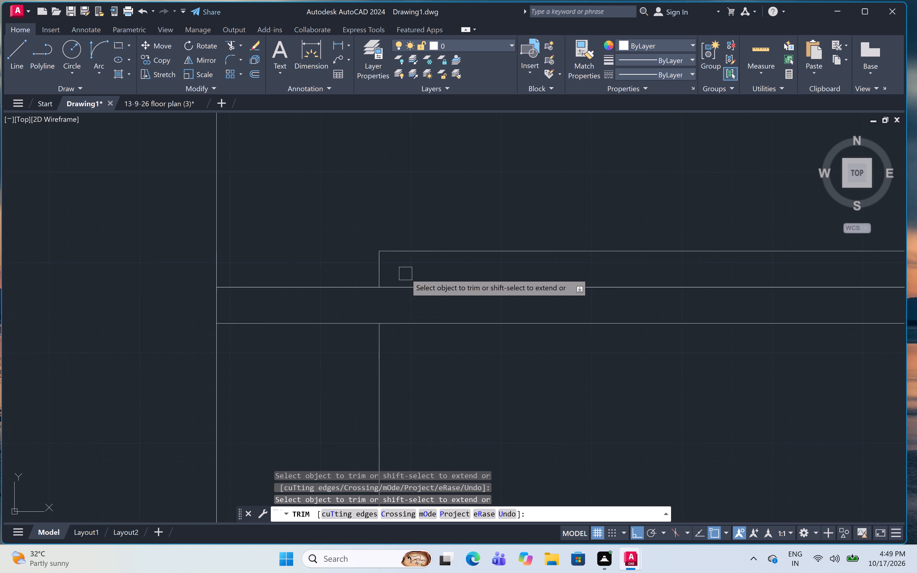
pyautogui.scroll(-5, 411, 338)
pyautogui.scroll(-4, 409, 365)
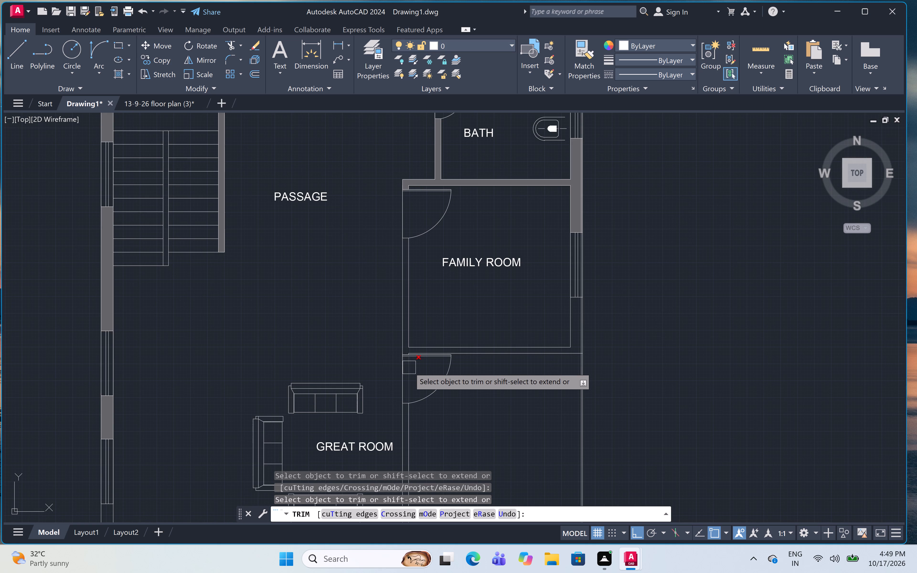
pyautogui.click(409, 367)
pyautogui.scroll(-1, 453, 292)
pyautogui.scroll(-1, 473, 358)
pyautogui.moveTo(473, 358); pyautogui.dragTo(462, 350, button='middle')
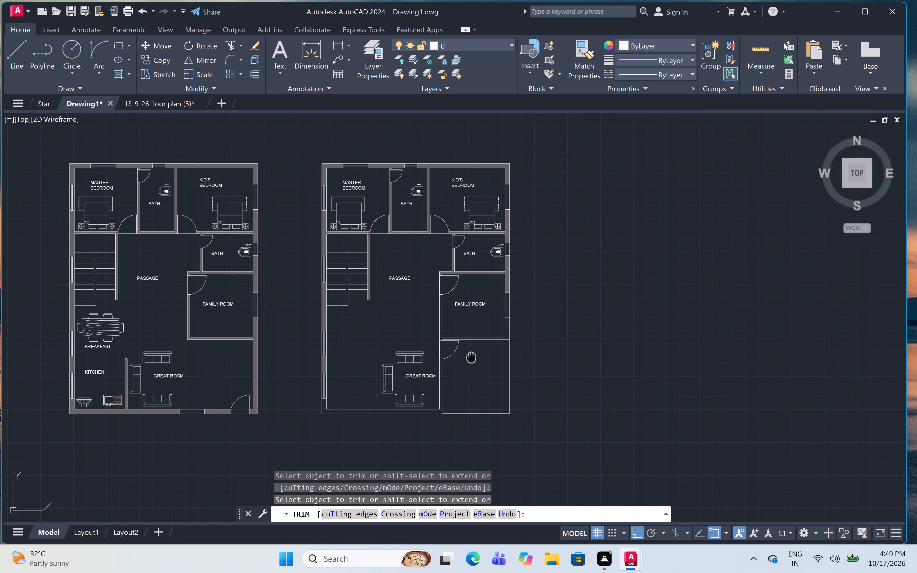
pyautogui.moveTo(462, 350); pyautogui.dragTo(455, 342, button='middle')
pyautogui.press('Escape')
# Delete the FAMILY ROOM and GREAT ROOM labels from the copied floor plan.
pyautogui.scroll(2, 451, 274)
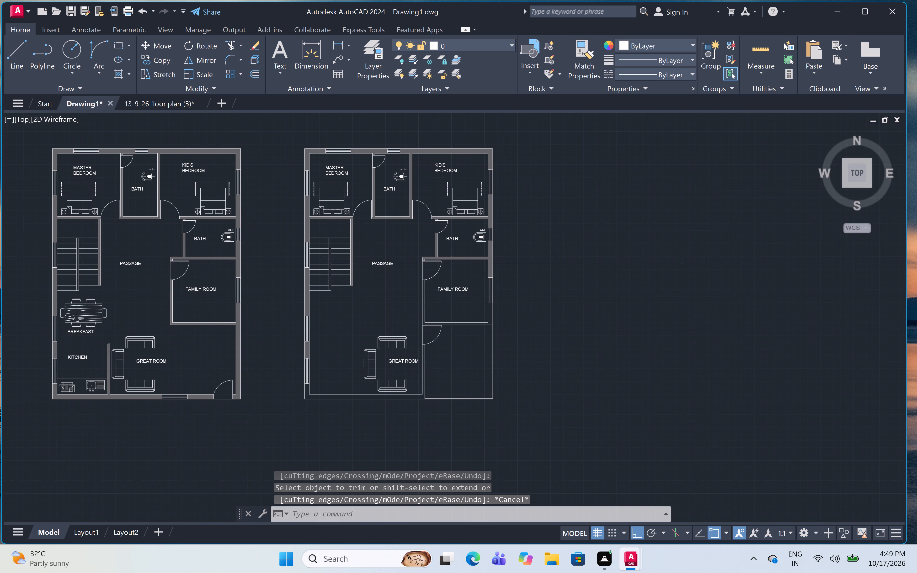
pyautogui.click(459, 316)
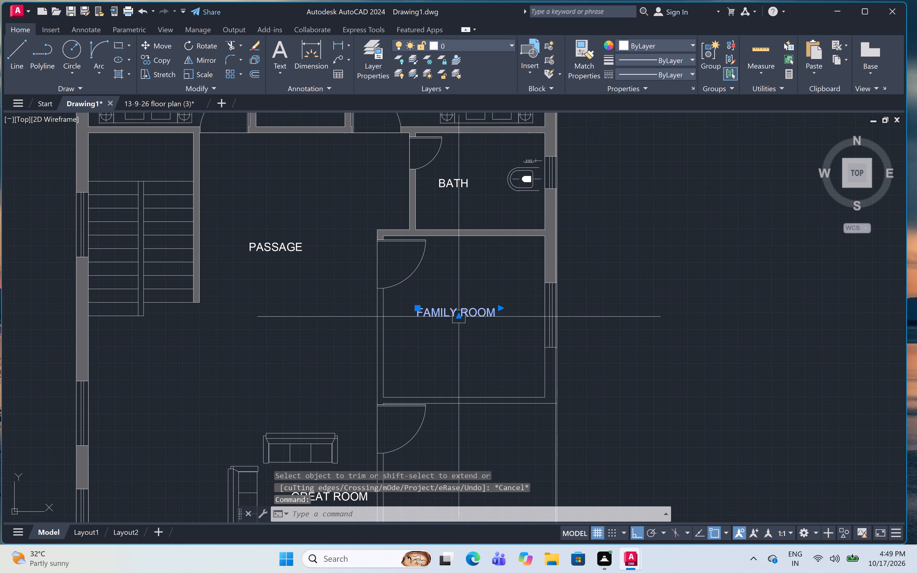
pyautogui.press('Delete')
pyautogui.scroll(-1, 464, 334)
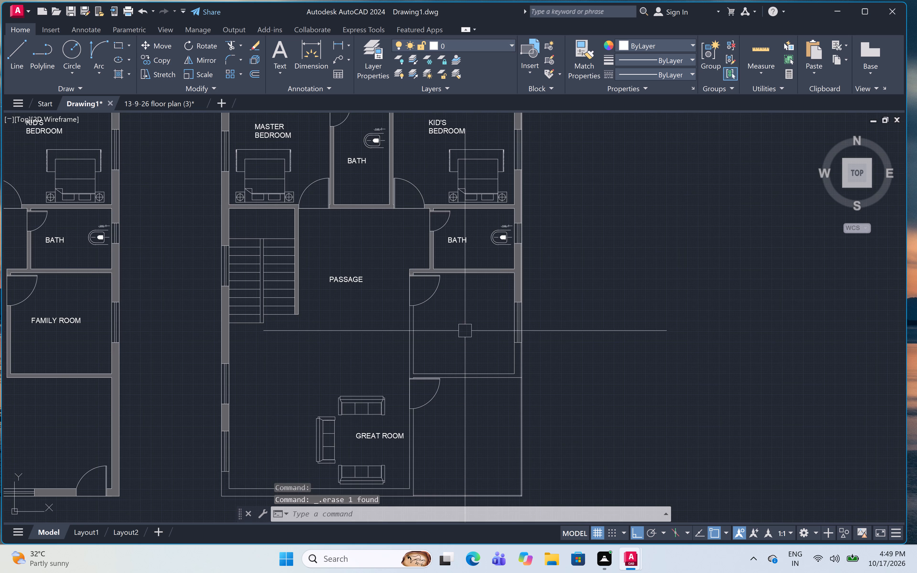
pyautogui.scroll(-1, 476, 318)
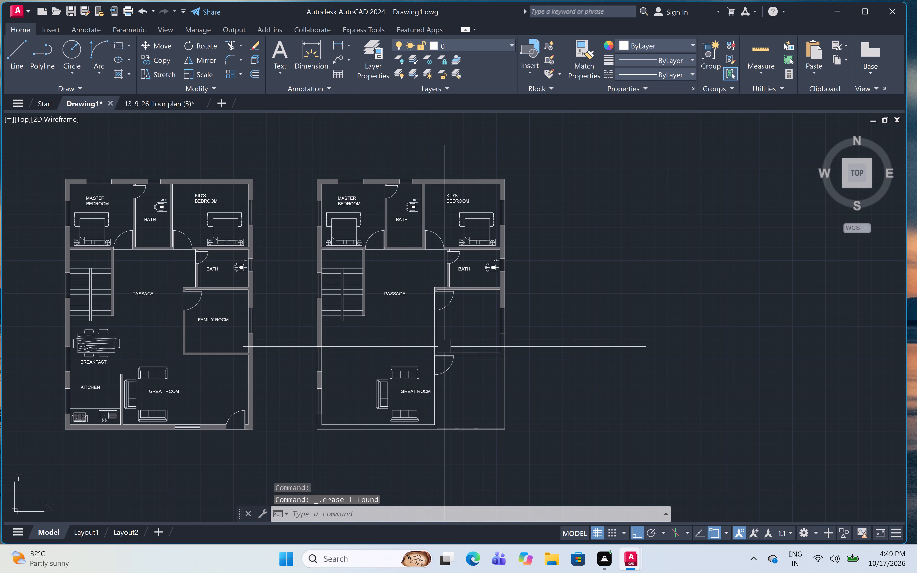
pyautogui.scroll(4, 419, 425)
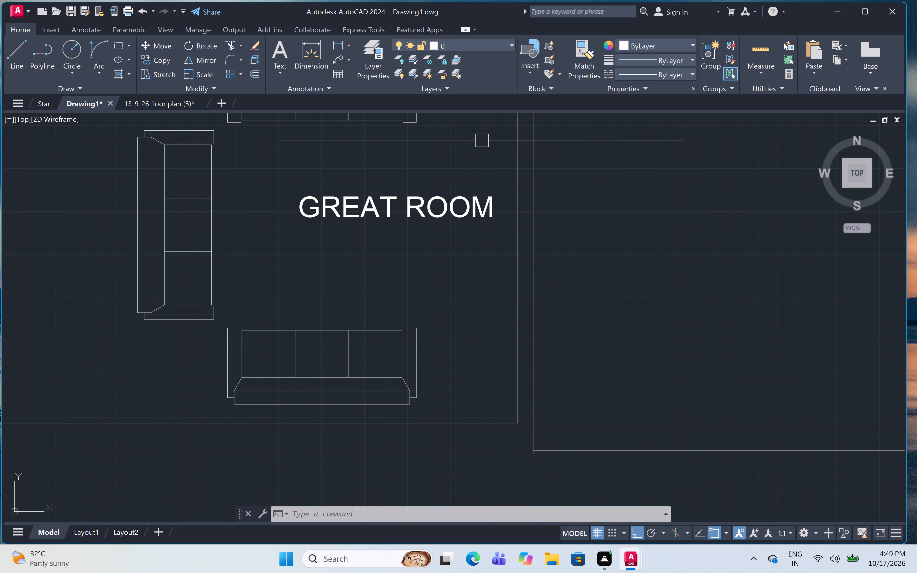
pyautogui.click(472, 211)
pyautogui.press('Delete')
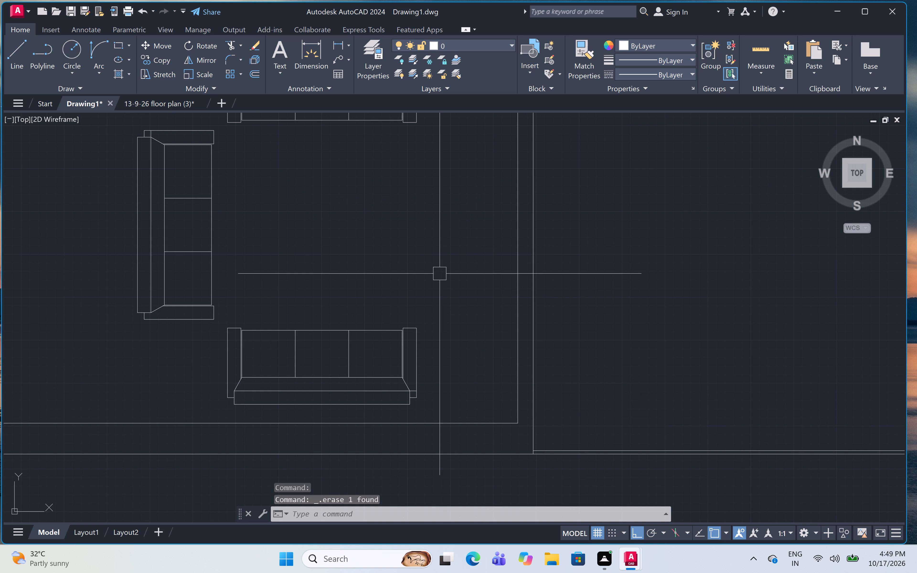
# Move the three sofas with Ortho off about 8'-3" up and toward the window wall of the copied plan's great room.
pyautogui.click(456, 278)
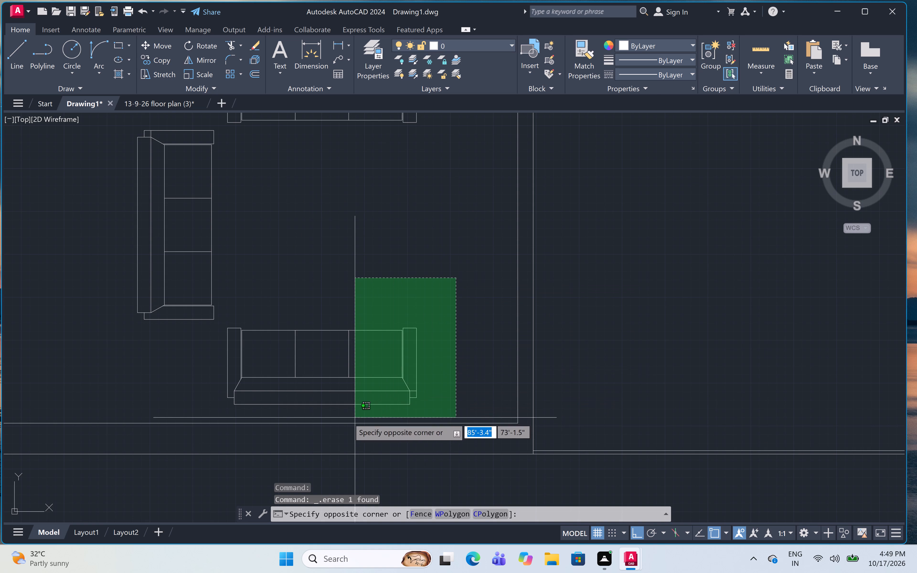
pyautogui.click(204, 411)
pyautogui.scroll(-2, 204, 391)
pyautogui.click(292, 220)
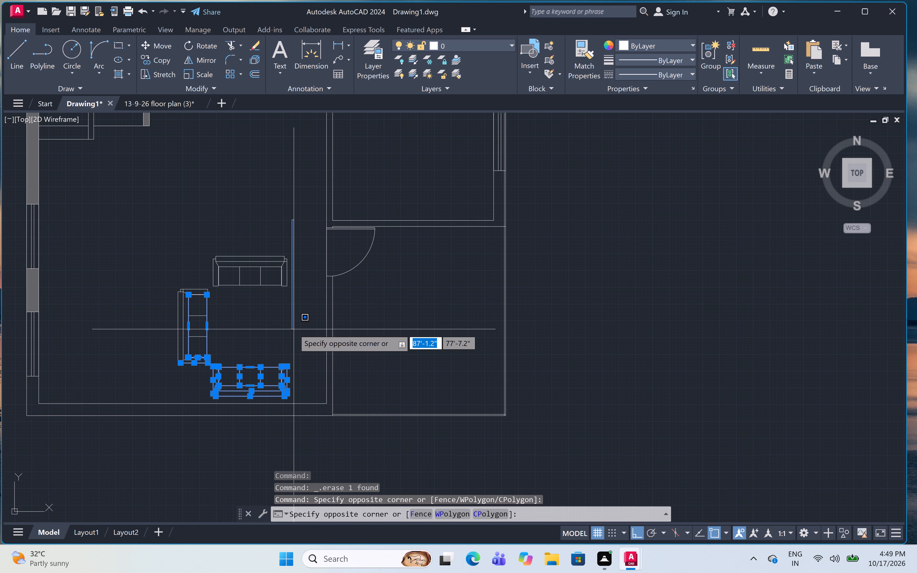
pyautogui.click(128, 372)
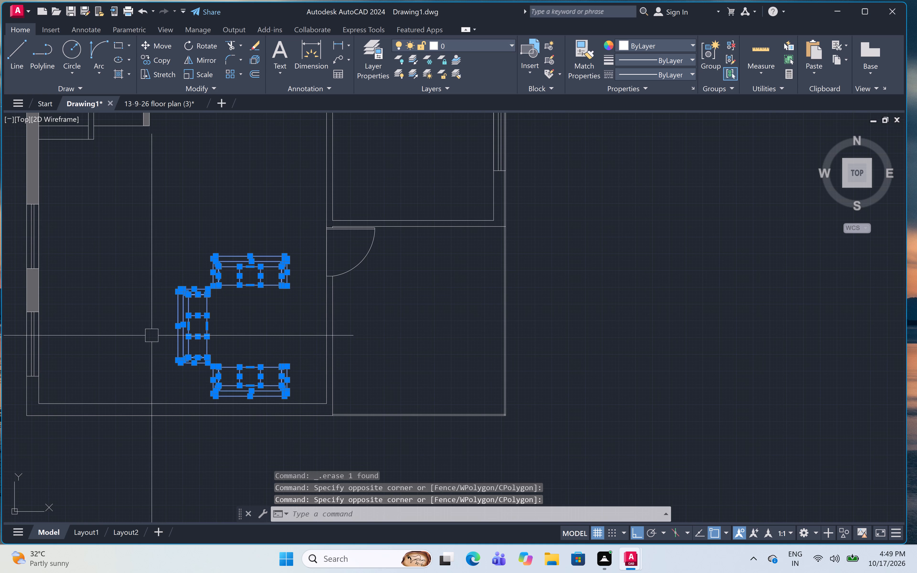
pyautogui.write('M')
pyautogui.press('space')
pyautogui.click(240, 328)
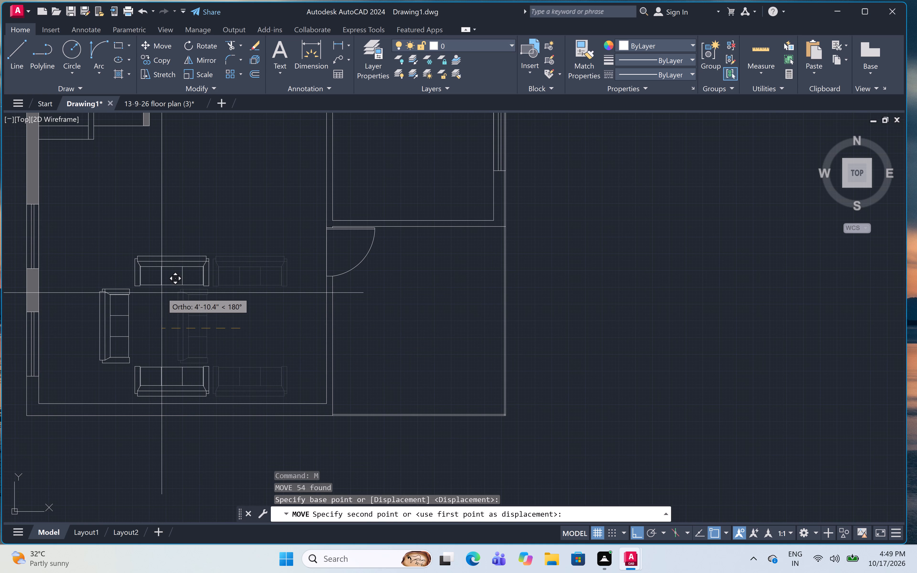
pyautogui.press('F8')
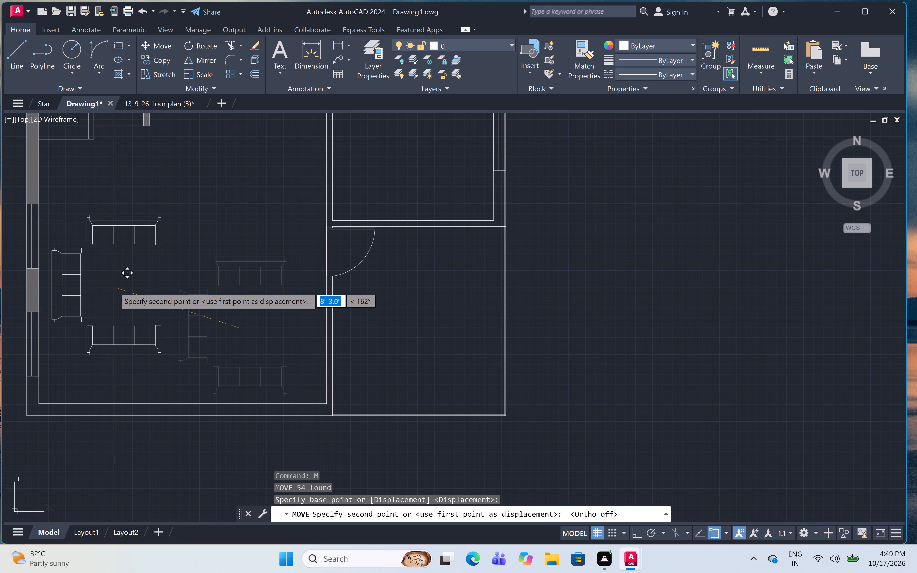
pyautogui.click(114, 287)
# Add a GREAT ROOM multiline text label between the copied plan's three sofas, widening its text frame to fit one line.
pyautogui.scroll(-2, 219, 263)
pyautogui.moveTo(219, 263); pyautogui.dragTo(333, 323, button='middle')
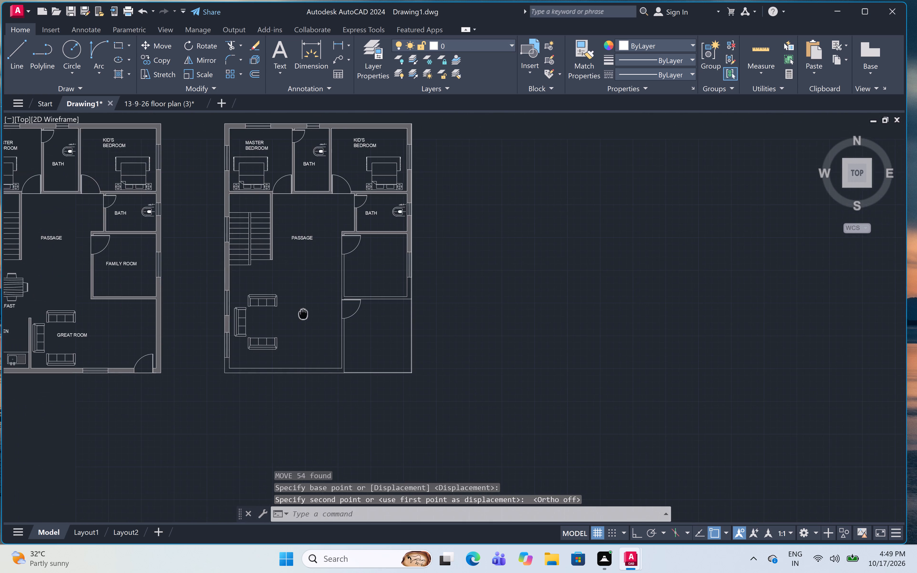
pyautogui.moveTo(333, 323); pyautogui.dragTo(371, 334, button='middle')
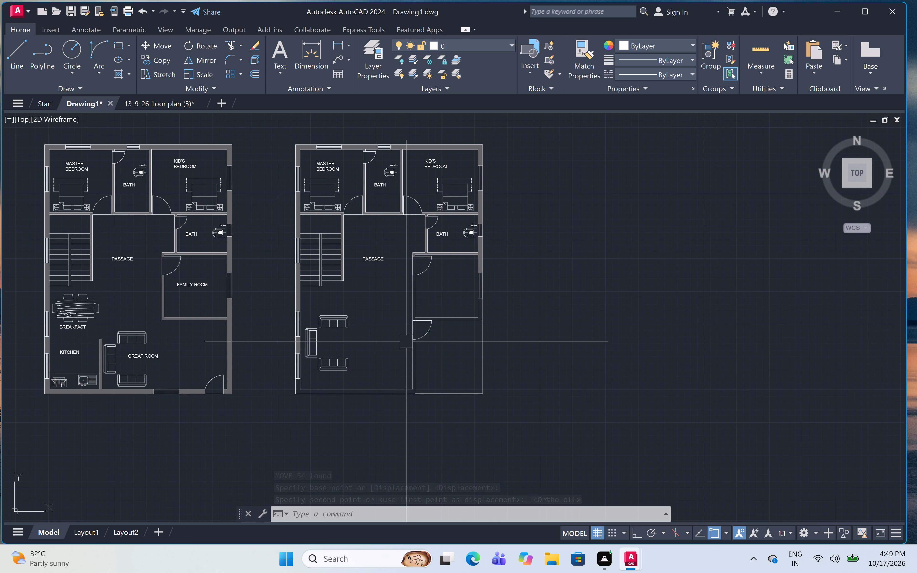
pyautogui.moveTo(460, 367); pyautogui.dragTo(471, 356, button='middle')
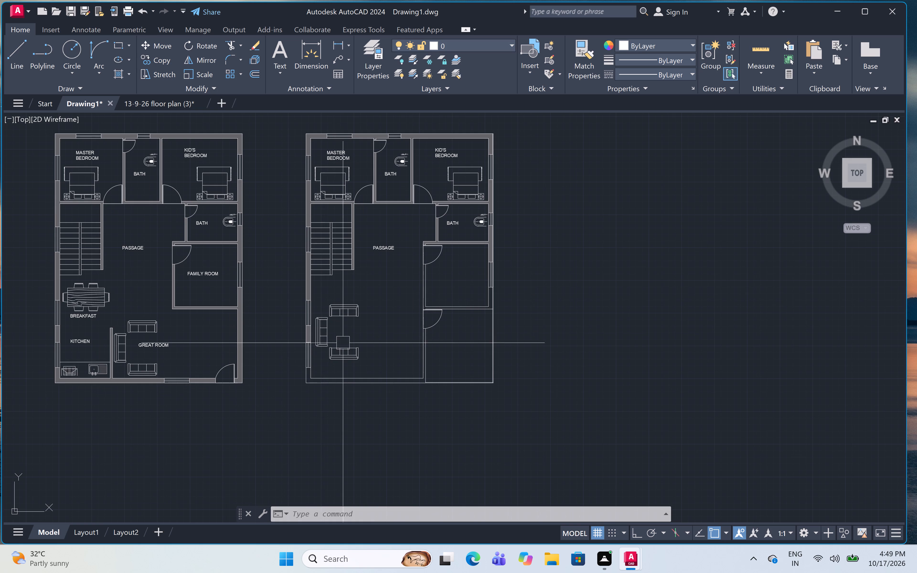
pyautogui.scroll(3, 343, 342)
pyautogui.write('MT')
pyautogui.press('space')
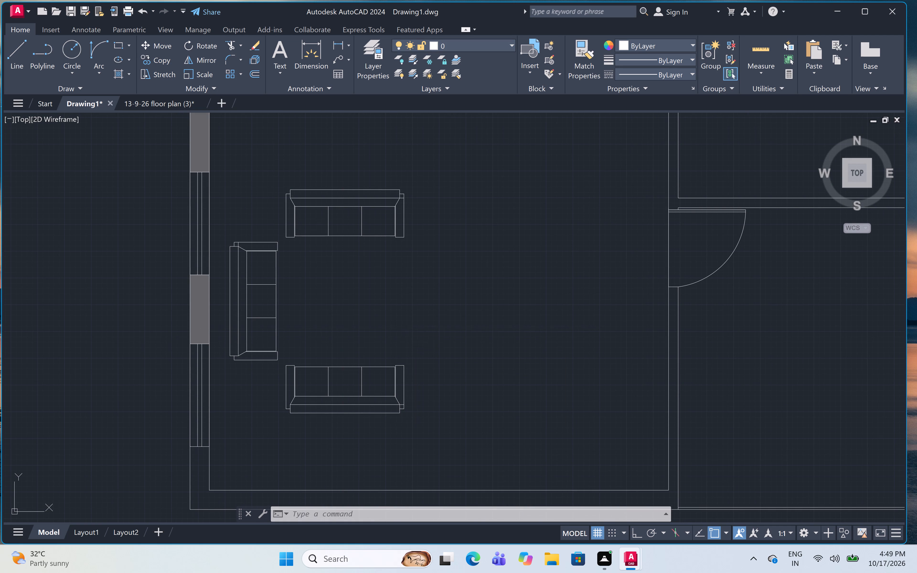
pyautogui.click(315, 289)
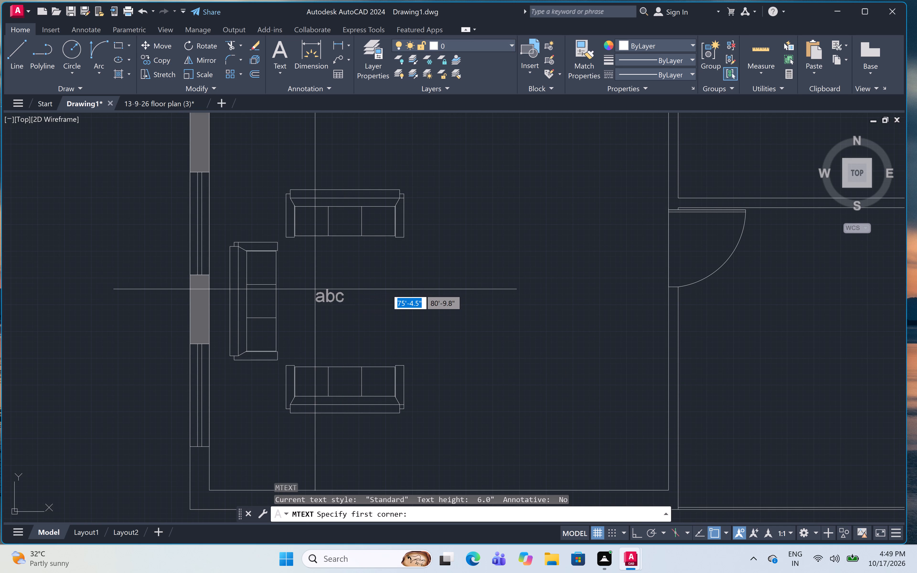
pyautogui.click(428, 324)
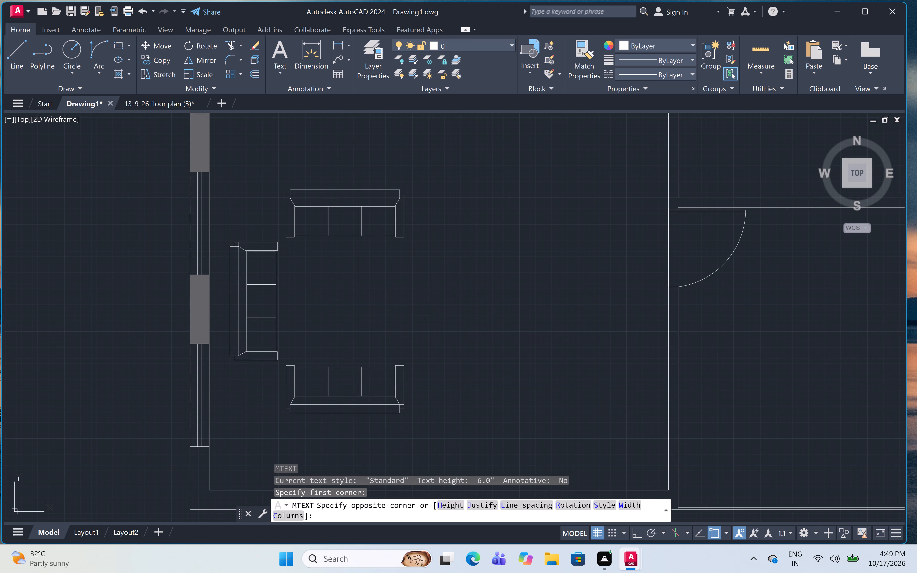
pyautogui.write('GREAT ROOM')
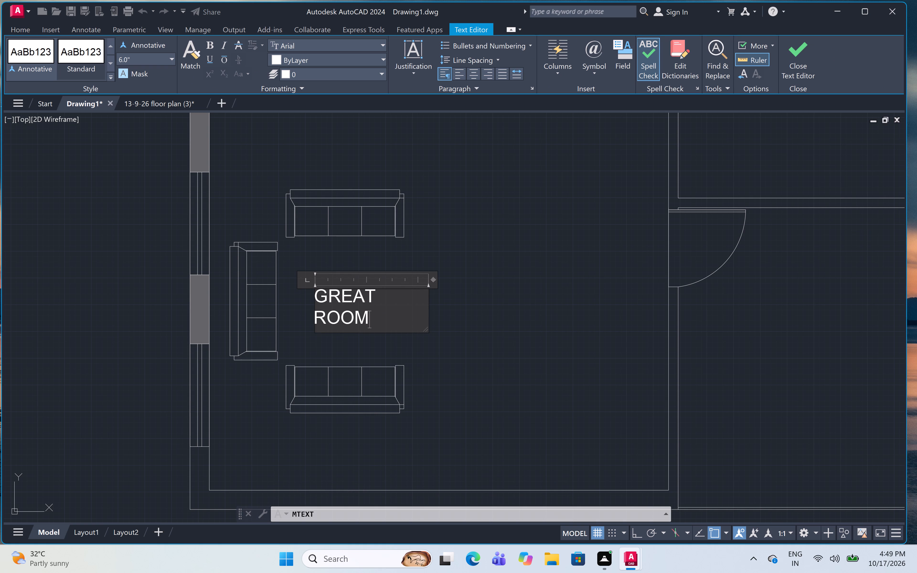
pyautogui.click(431, 279)
pyautogui.moveTo(431, 277); pyautogui.dragTo(522, 275)
pyautogui.click(493, 321)
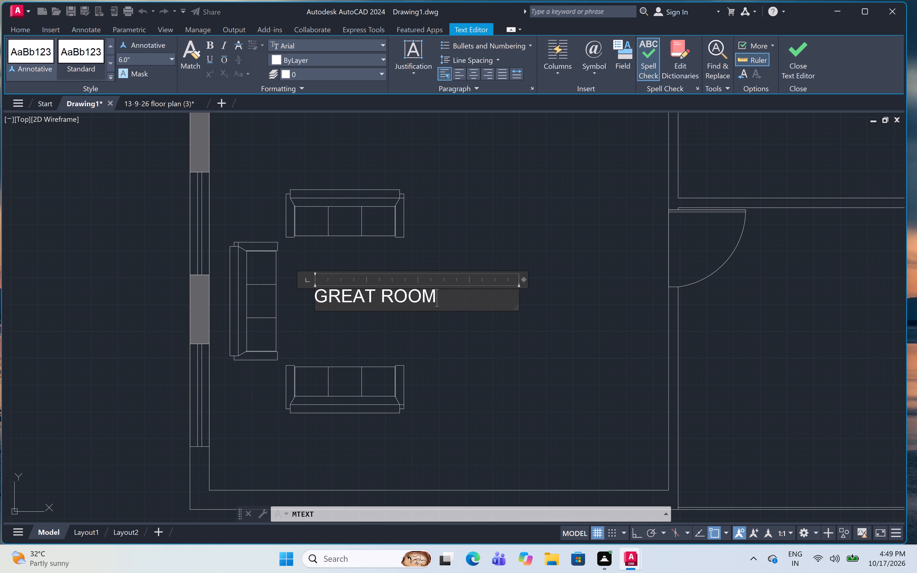
# Add a two-line STUDY ROOM multiline text label in the empty room below the bath of the copied plan.
pyautogui.scroll(-4, 425, 338)
pyautogui.moveTo(446, 352); pyautogui.dragTo(345, 377, button='middle')
pyautogui.scroll(-2, 346, 377)
pyautogui.moveTo(346, 377); pyautogui.dragTo(332, 388, button='middle')
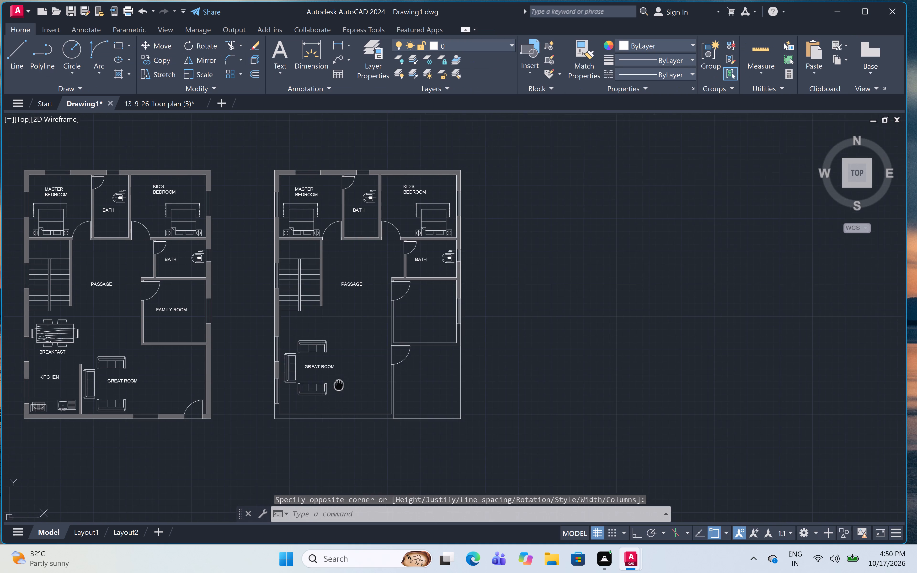
pyautogui.moveTo(332, 388); pyautogui.dragTo(328, 391, button='middle')
pyautogui.scroll(3, 422, 326)
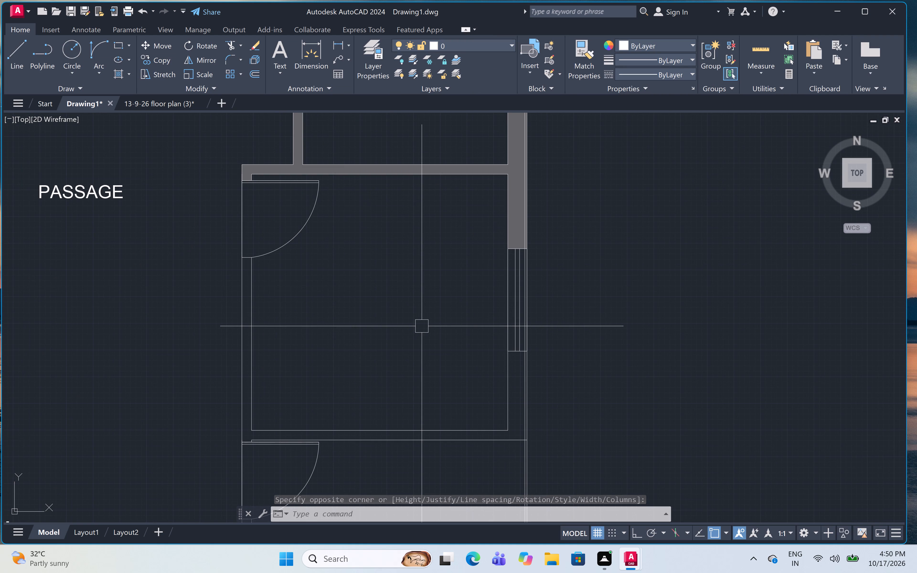
pyautogui.write('MT')
pyautogui.press('space')
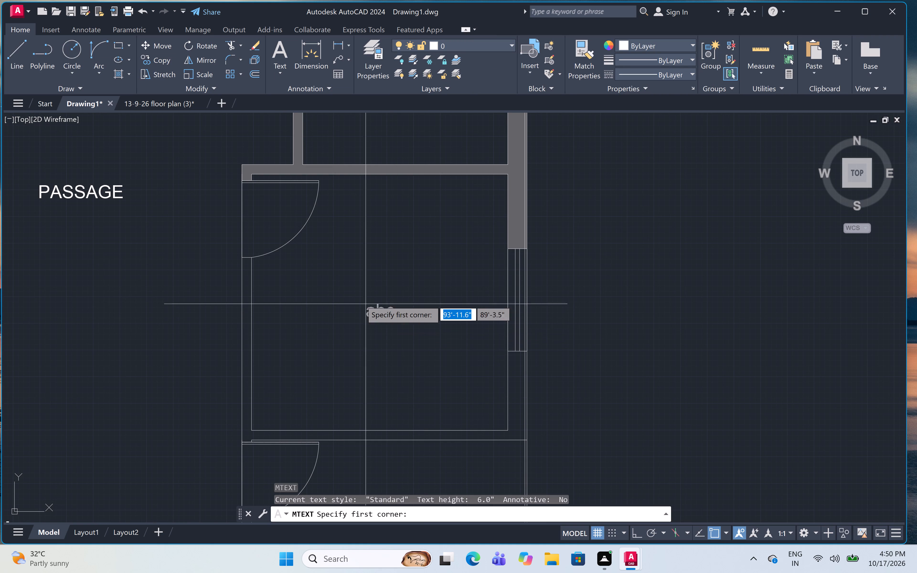
pyautogui.click(340, 289)
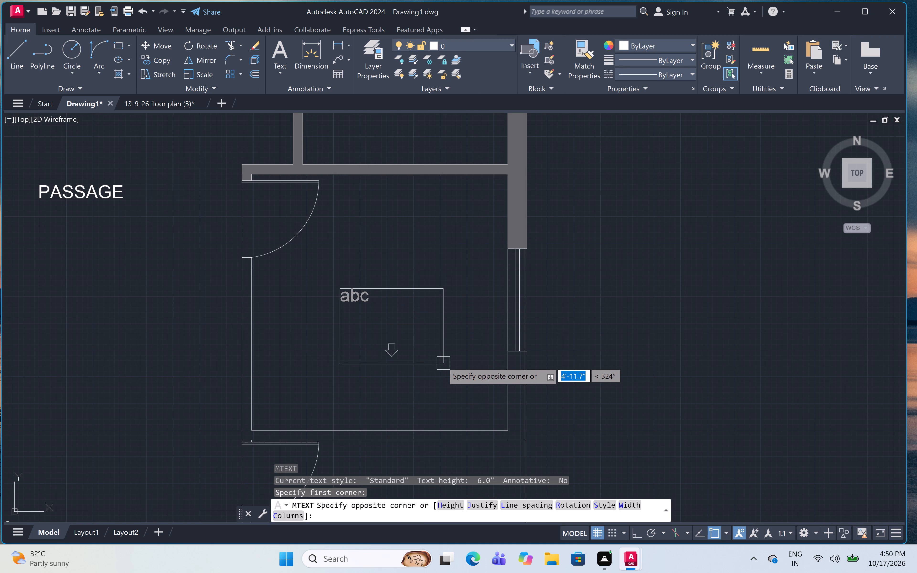
pyautogui.click(442, 362)
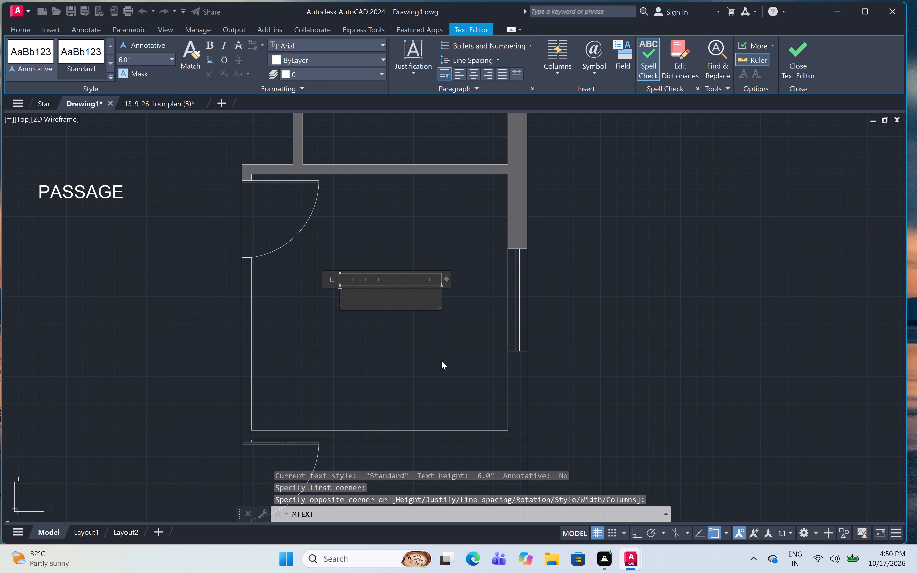
pyautogui.write('STU')
pyautogui.write('DY')
pyautogui.press('Return')
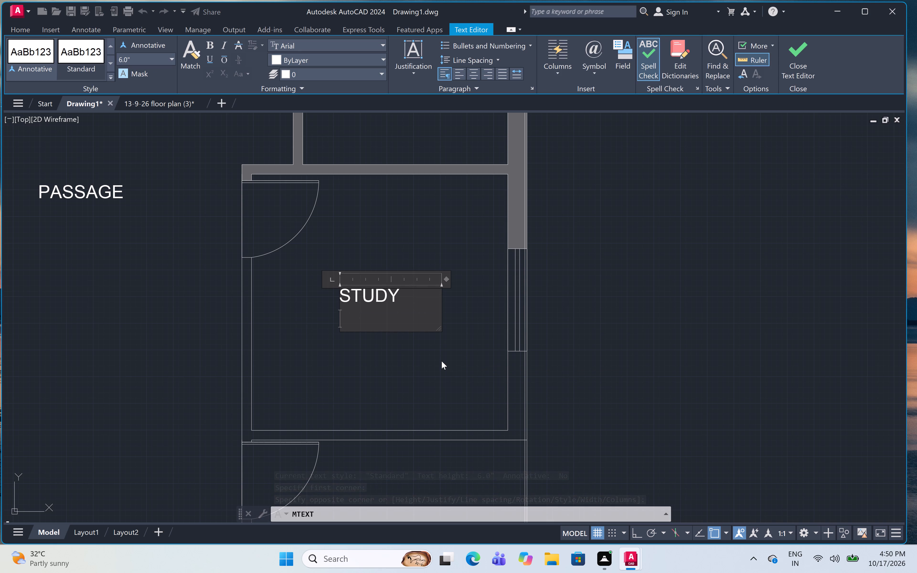
pyautogui.write('ROOM')
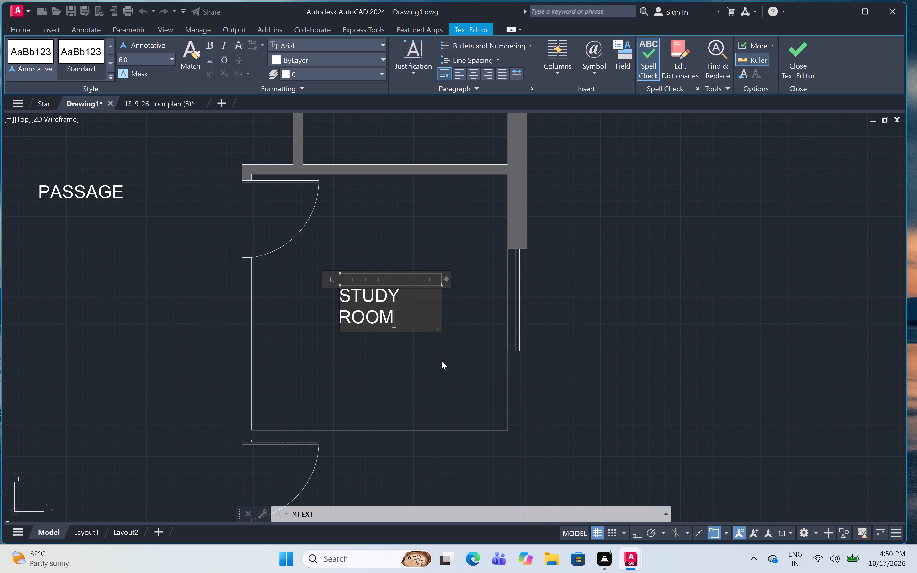
pyautogui.click(374, 357)
# Add a SUNROOM multiline text label in the new room below the study room.
pyautogui.scroll(-3, 434, 301)
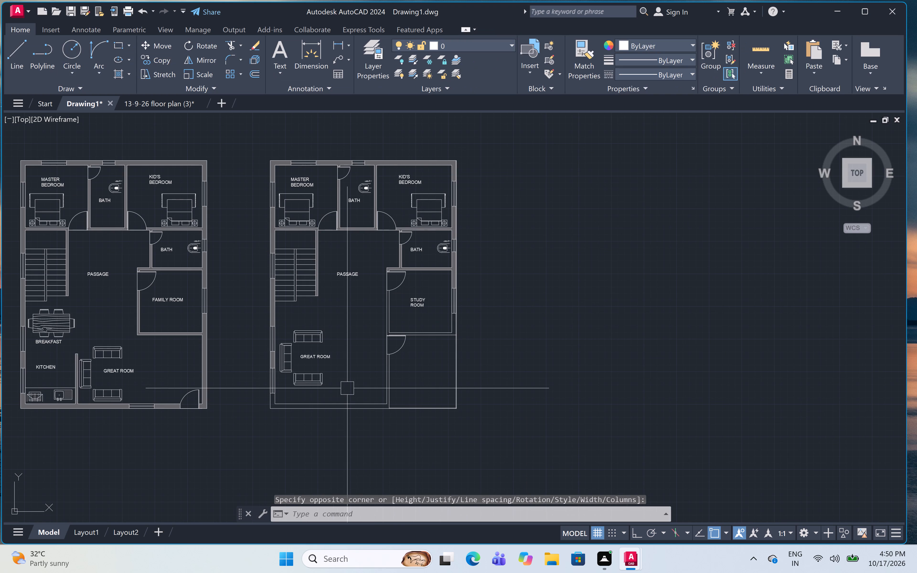
pyautogui.scroll(4, 416, 379)
pyautogui.write('MT')
pyautogui.press('space')
pyautogui.click(380, 316)
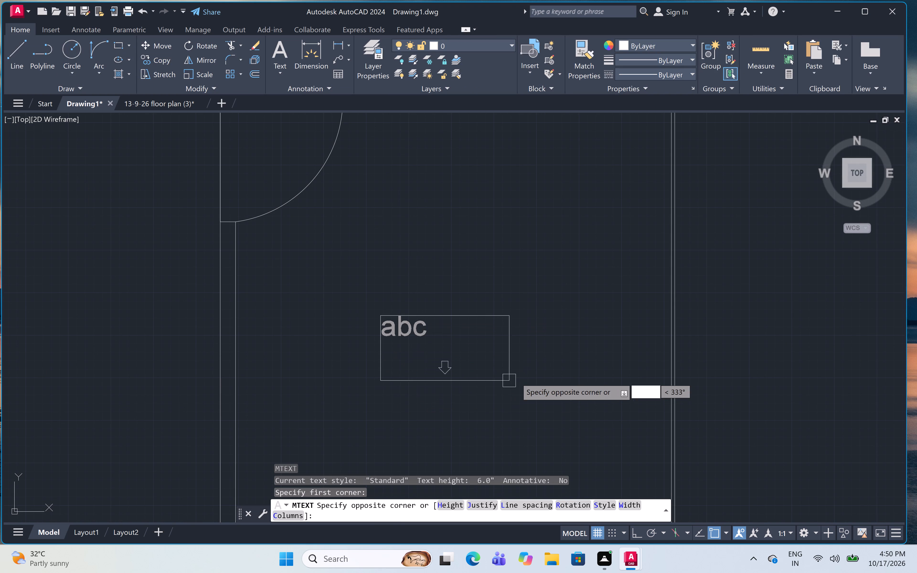
pyautogui.click(563, 393)
pyautogui.write('SUNROOM')
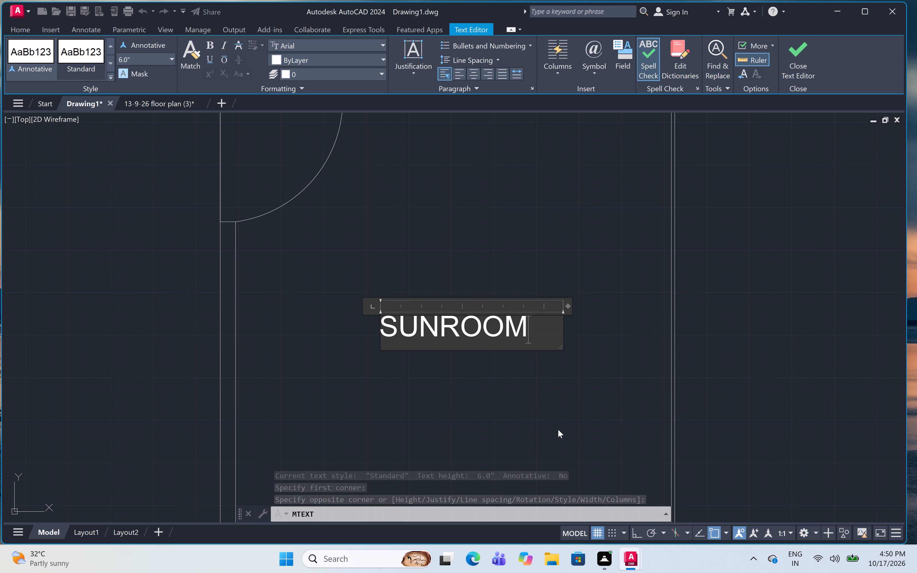
pyautogui.click(543, 407)
# Examine the original and copied floor plans side by side, checking the copied plan's lower walls and room labels.
pyautogui.scroll(-7, 592, 254)
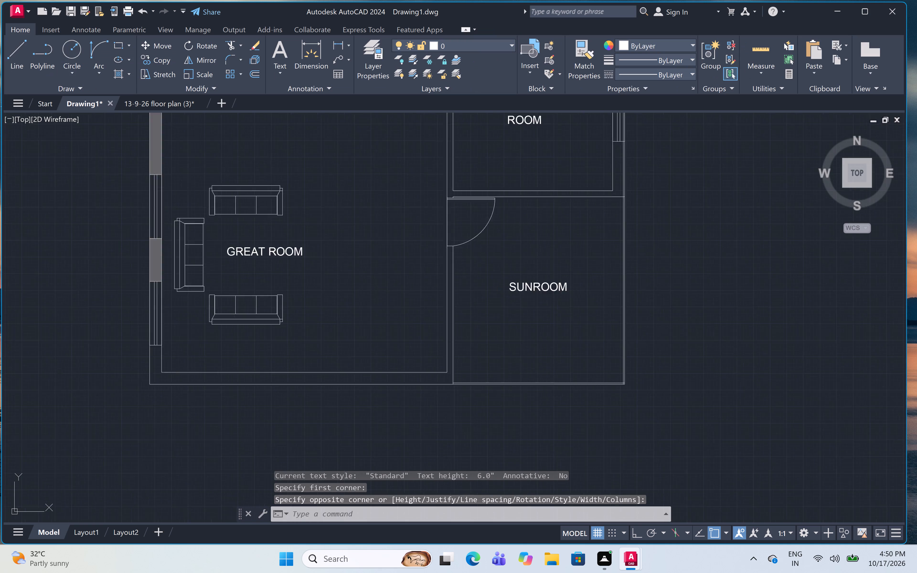
pyautogui.moveTo(651, 269); pyautogui.dragTo(669, 339, button='middle')
pyautogui.scroll(-2, 669, 323)
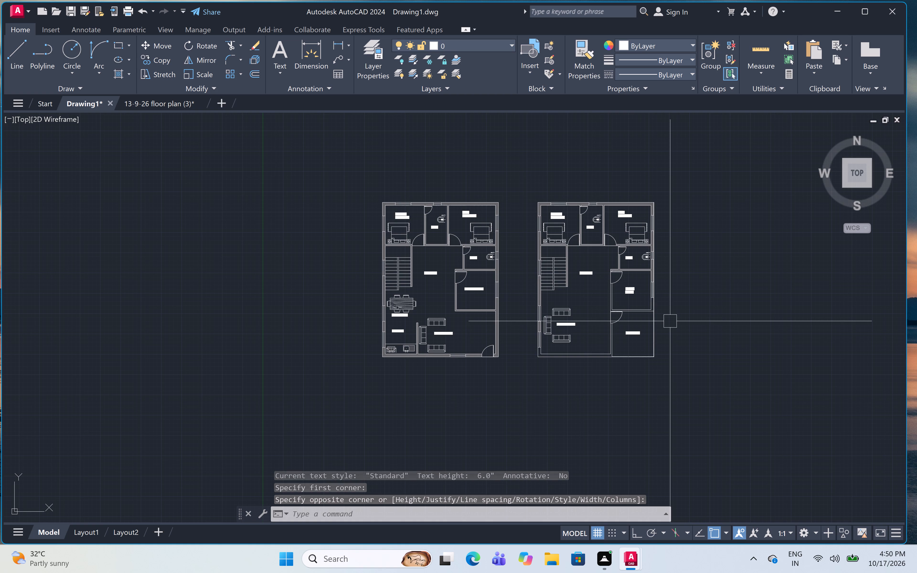
pyautogui.moveTo(670, 321); pyautogui.dragTo(730, 330, button='middle')
pyautogui.scroll(1, 731, 330)
pyautogui.moveTo(749, 361); pyautogui.dragTo(758, 373, button='middle')
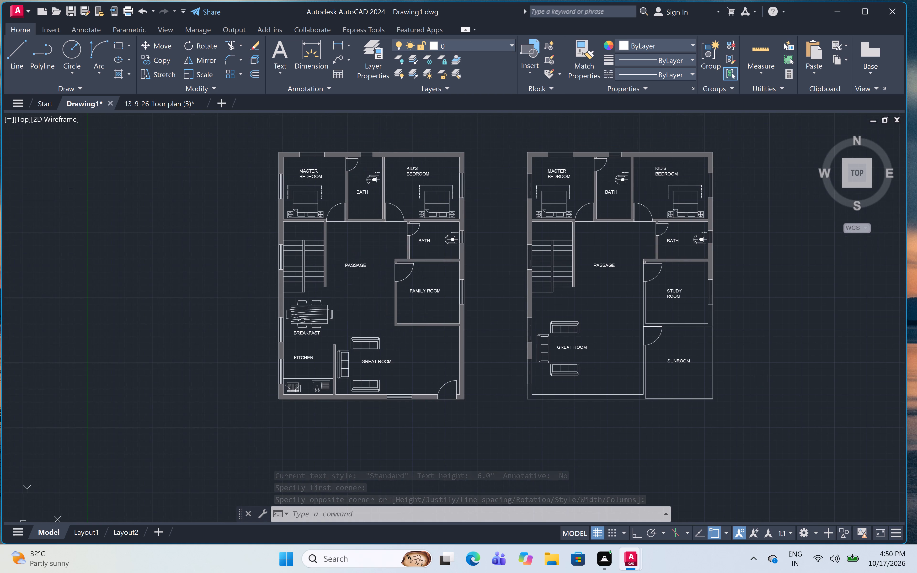
pyautogui.moveTo(504, 336); pyautogui.dragTo(513, 352, button='middle')
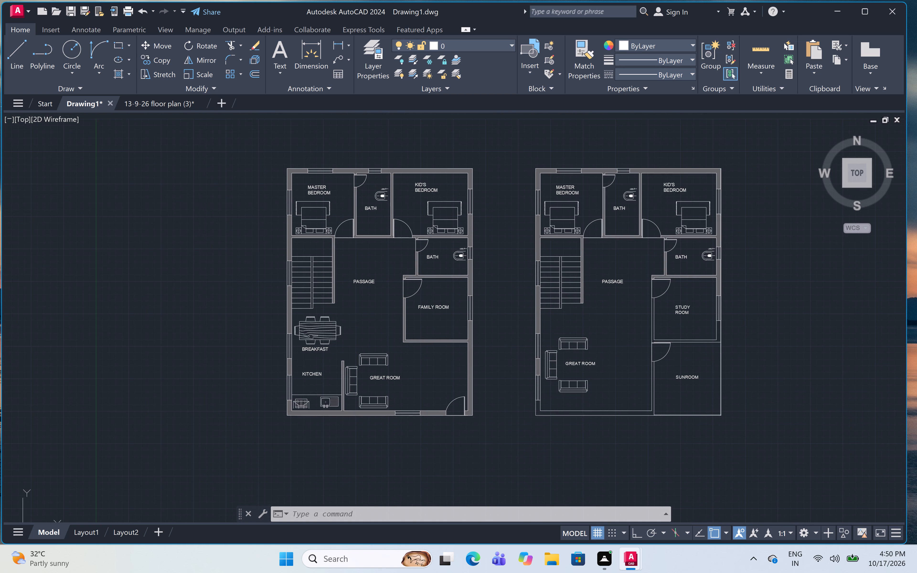
pyautogui.moveTo(513, 352); pyautogui.dragTo(517, 352, button='middle')
pyautogui.scroll(1, 516, 352)
pyautogui.moveTo(516, 351); pyautogui.dragTo(528, 382, button='middle')
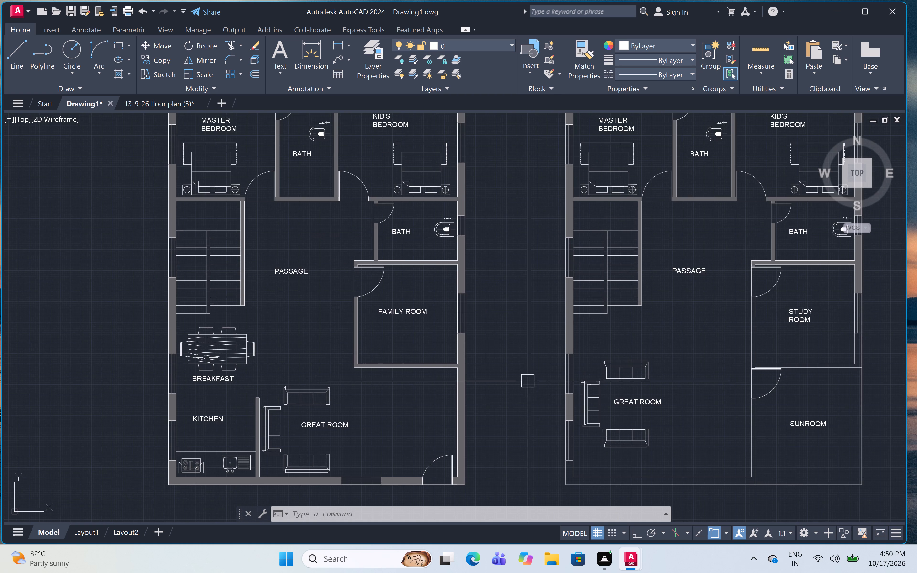
pyautogui.scroll(-2, 527, 378)
pyautogui.scroll(4, 557, 450)
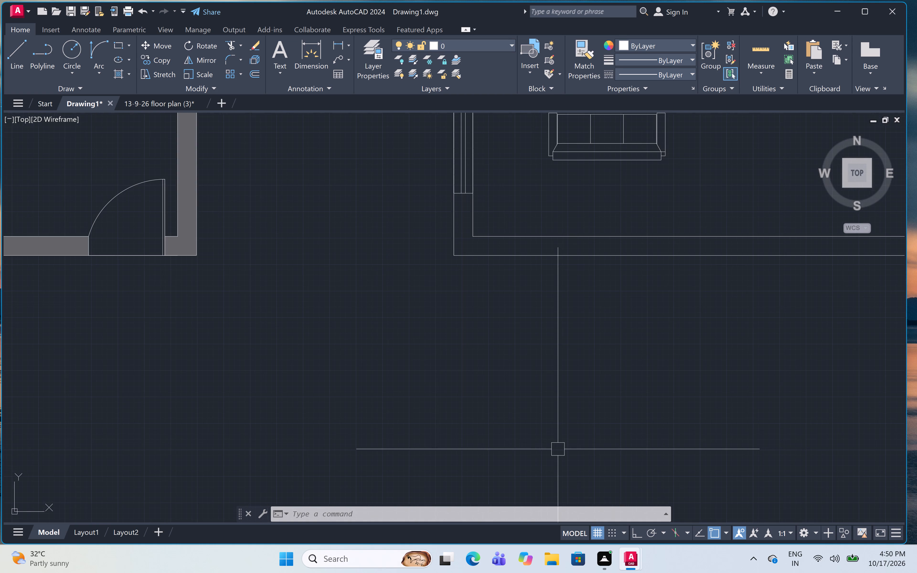
pyautogui.scroll(-2, 563, 443)
pyautogui.moveTo(563, 443); pyautogui.dragTo(477, 465, button='middle')
pyautogui.middleClick(477, 465)
pyautogui.middleClick(477, 465)
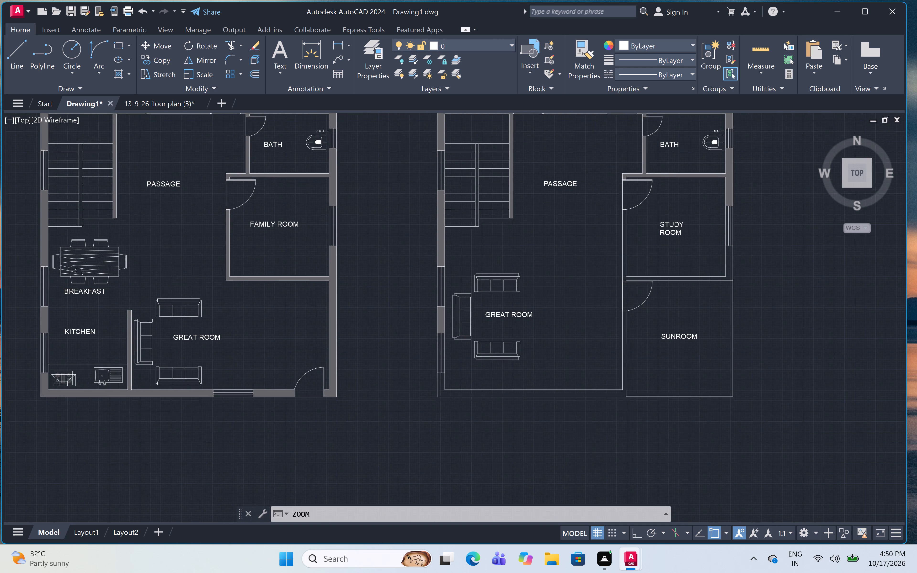
pyautogui.scroll(-1, 562, 379)
pyautogui.moveTo(580, 485); pyautogui.dragTo(581, 485, button='middle')
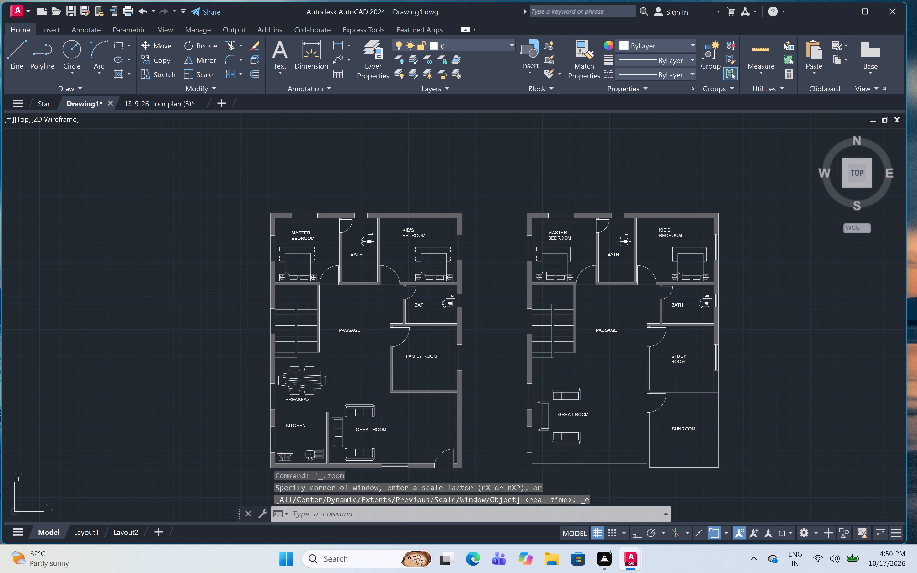
pyautogui.moveTo(581, 485); pyautogui.dragTo(571, 433, button='middle')
pyautogui.scroll(3, 571, 433)
pyautogui.moveTo(571, 433); pyautogui.dragTo(561, 456, button='middle')
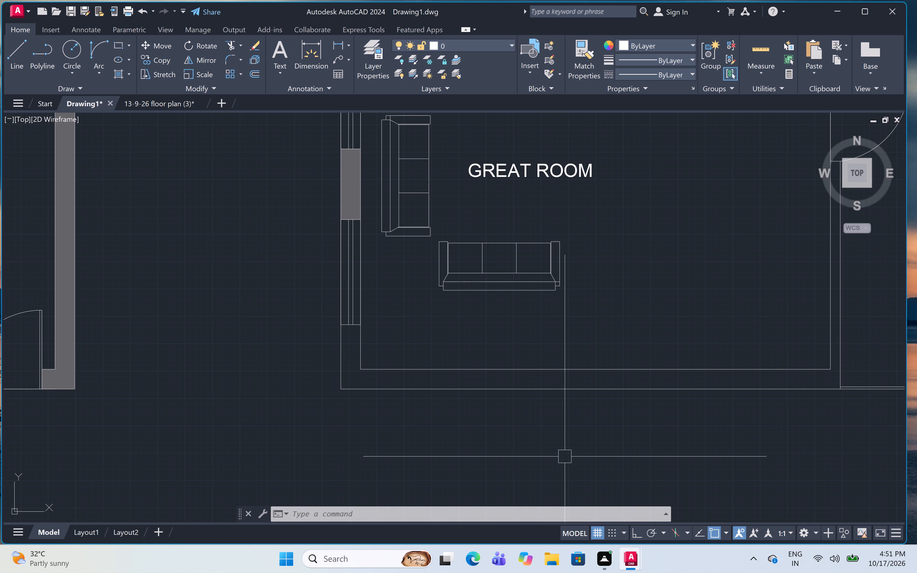
# Hatch the unfilled walls around the copied plan's great room and study room with Solid in colour 99,100,102.
pyautogui.scroll(-2, 559, 432)
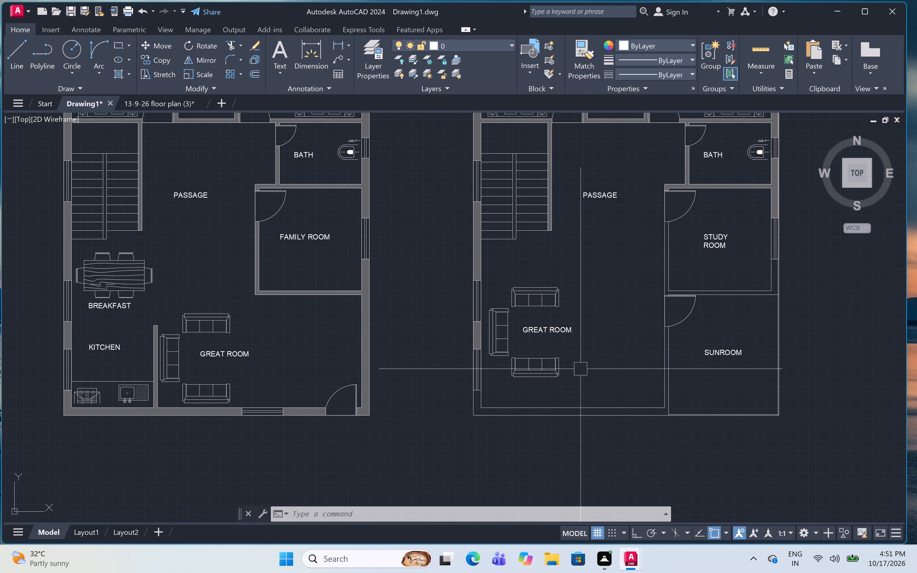
pyautogui.moveTo(581, 369); pyautogui.dragTo(557, 410, button='middle')
pyautogui.write('H')
pyautogui.press('space')
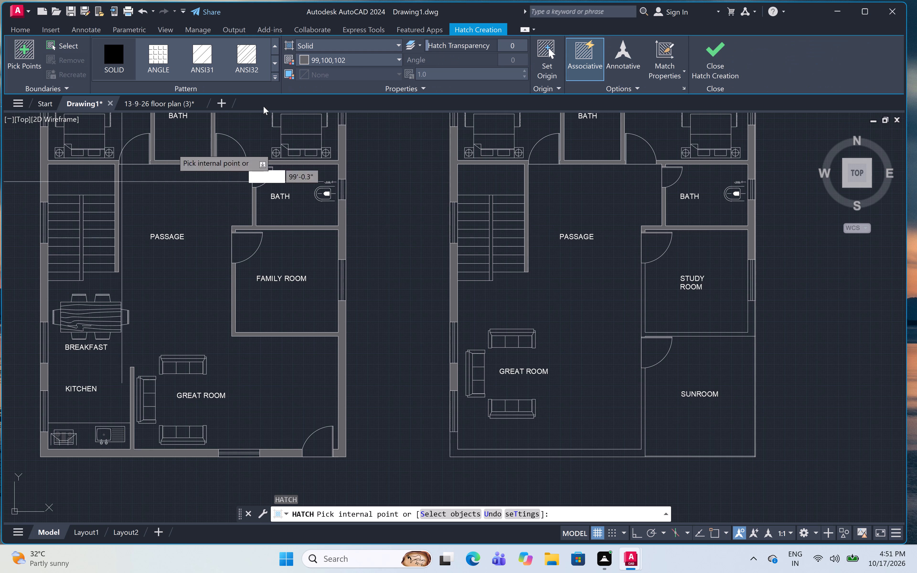
pyautogui.click(348, 59)
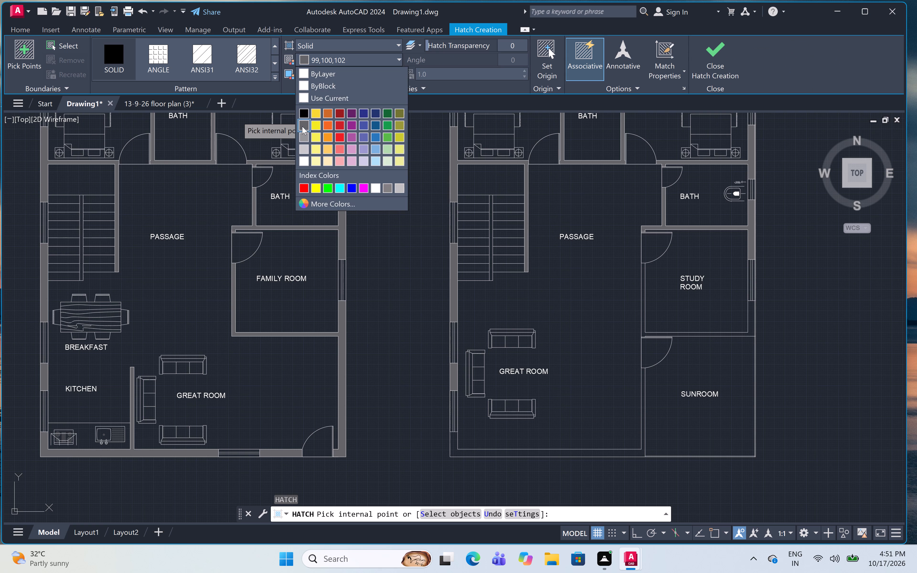
pyautogui.click(302, 126)
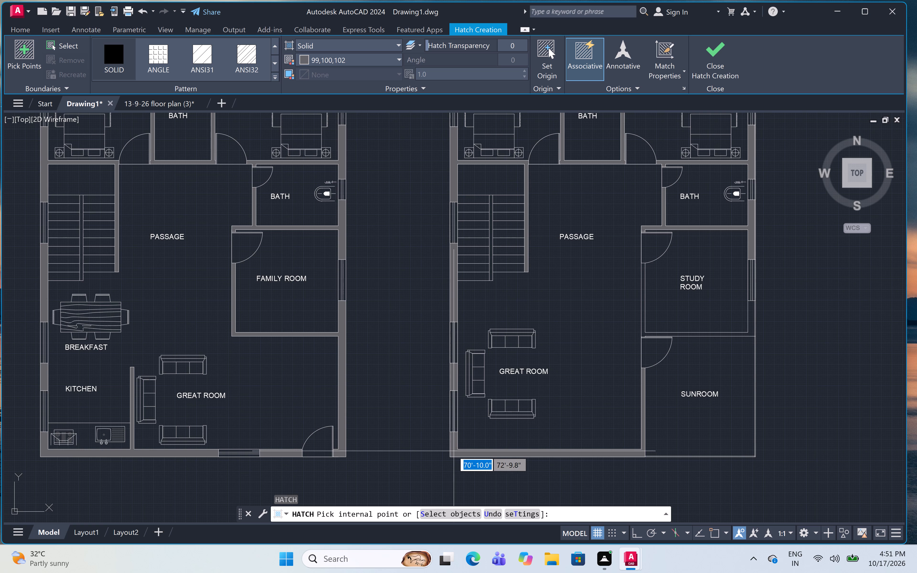
pyautogui.click(452, 451)
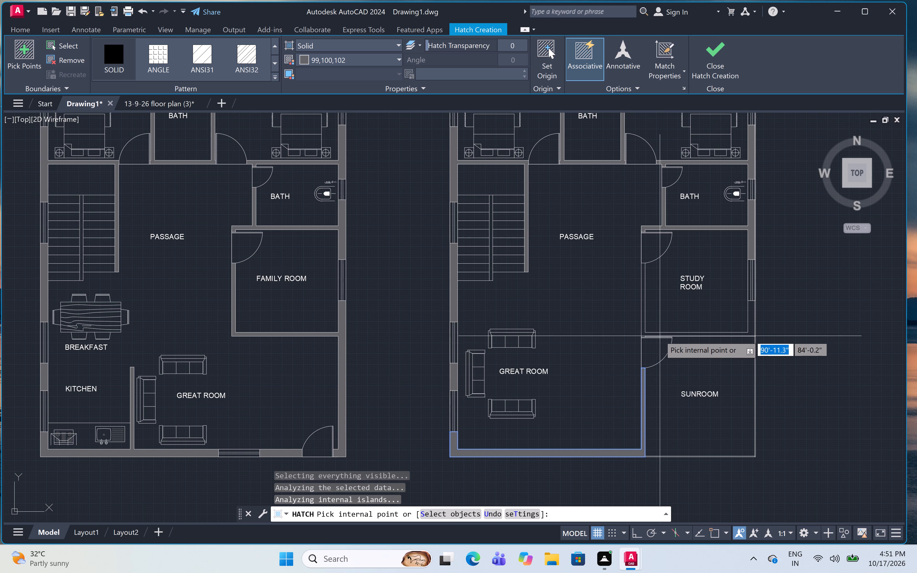
pyautogui.scroll(4, 663, 335)
pyautogui.click(663, 334)
pyautogui.scroll(-3, 629, 358)
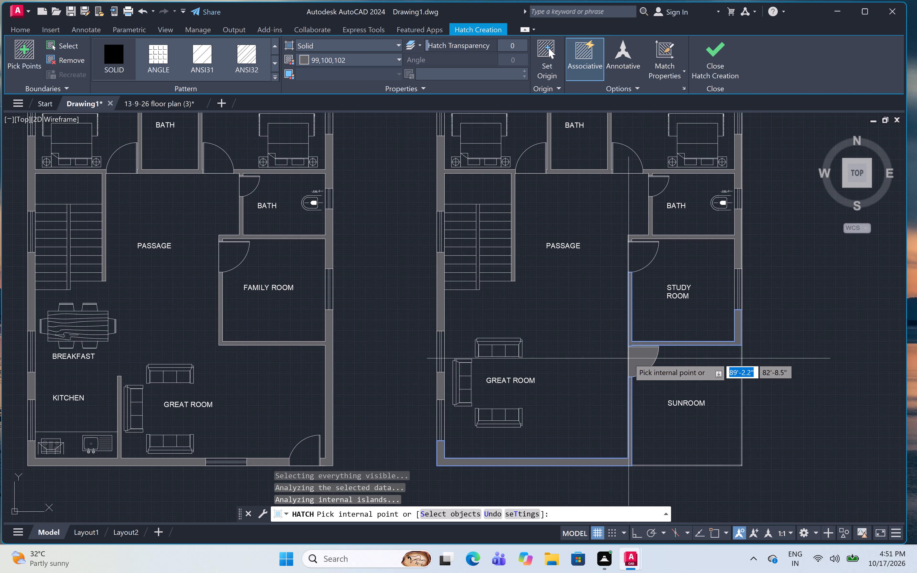
pyautogui.press('Escape')
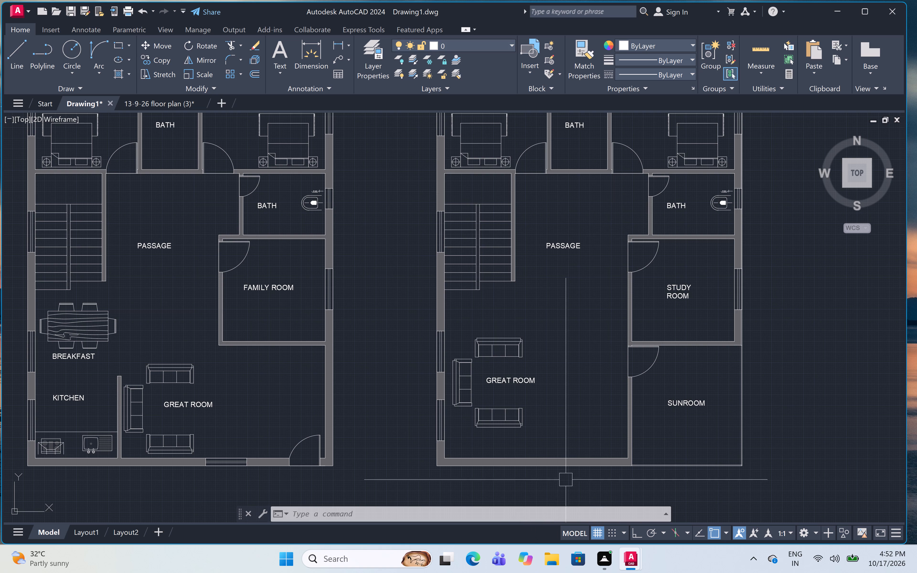
# Modify the Standard dimension style's primary units to Engineering format with 0'-0.0" precision.
pyautogui.moveTo(575, 435); pyautogui.dragTo(547, 464, button='middle')
pyautogui.scroll(1, 622, 440)
pyautogui.moveTo(622, 440); pyautogui.dragTo(567, 441, button='middle')
pyautogui.scroll(-2, 569, 434)
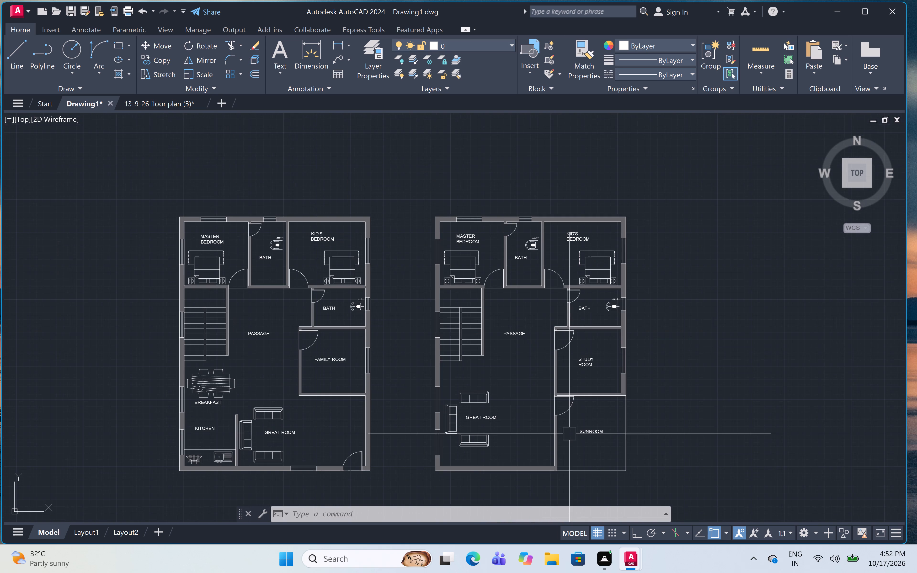
pyautogui.moveTo(430, 413); pyautogui.dragTo(536, 408, button='middle')
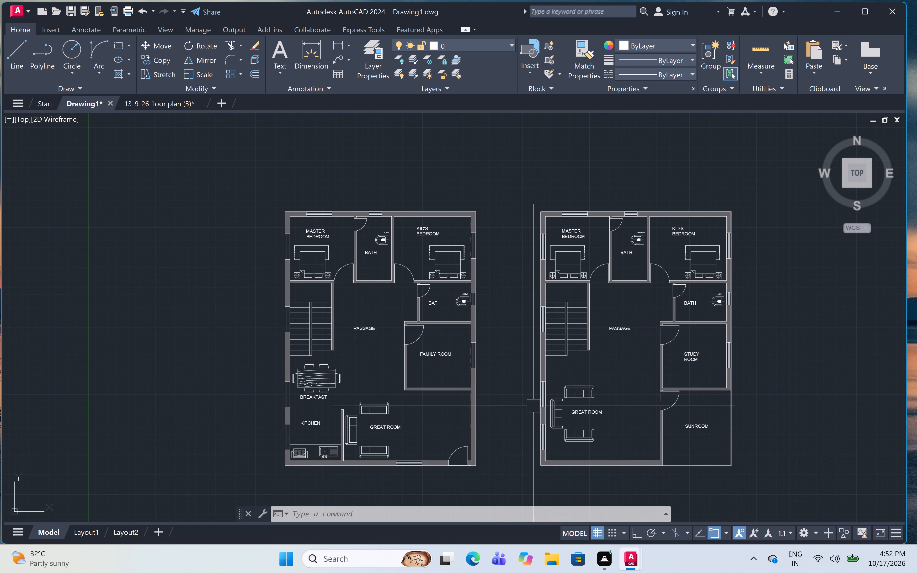
pyautogui.write('DOM')
pyautogui.press('BackSpace')
pyautogui.press('BackSpace')
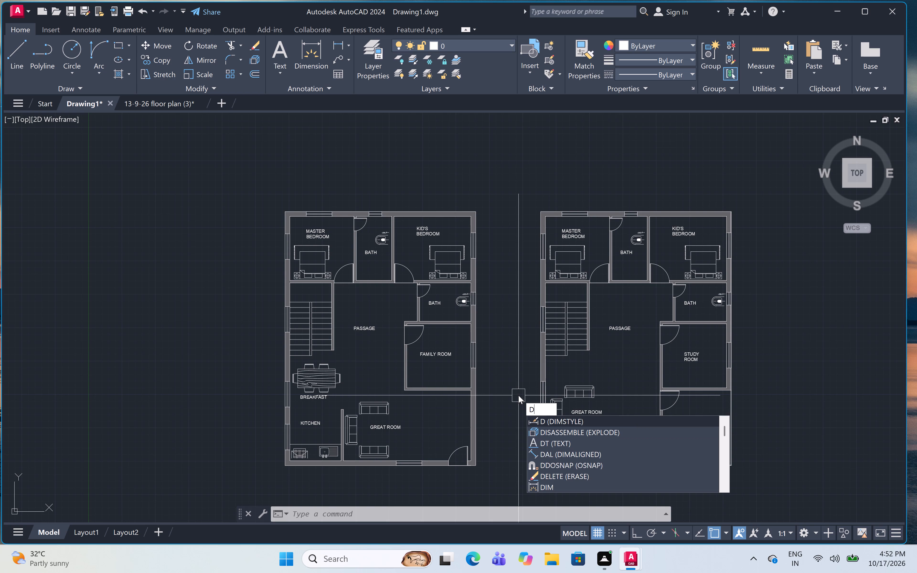
pyautogui.write('IM')
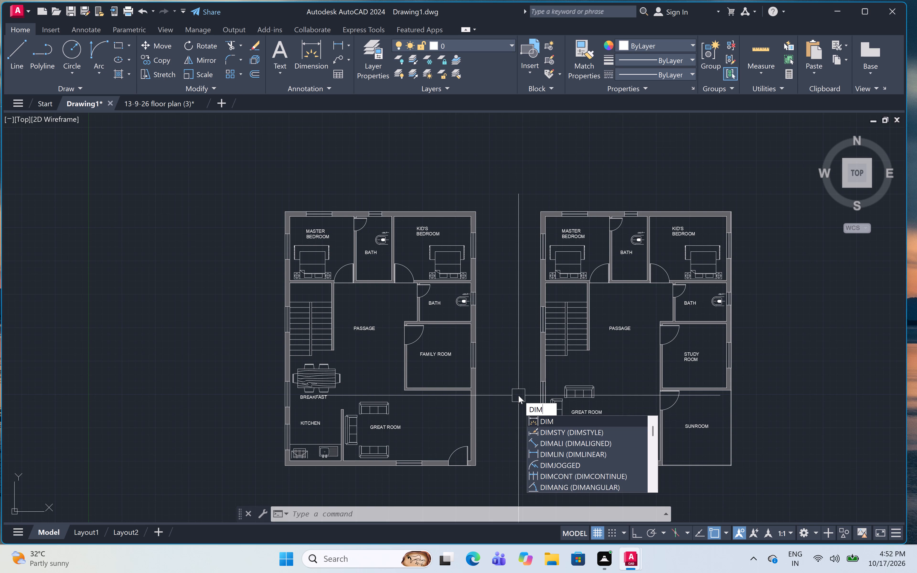
pyautogui.press('s')
pyautogui.press('space')
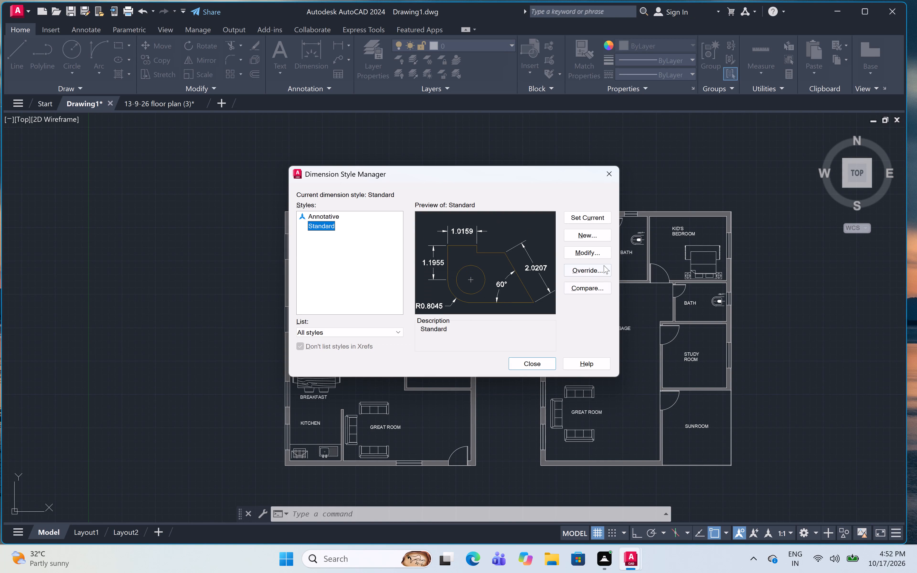
pyautogui.click(602, 252)
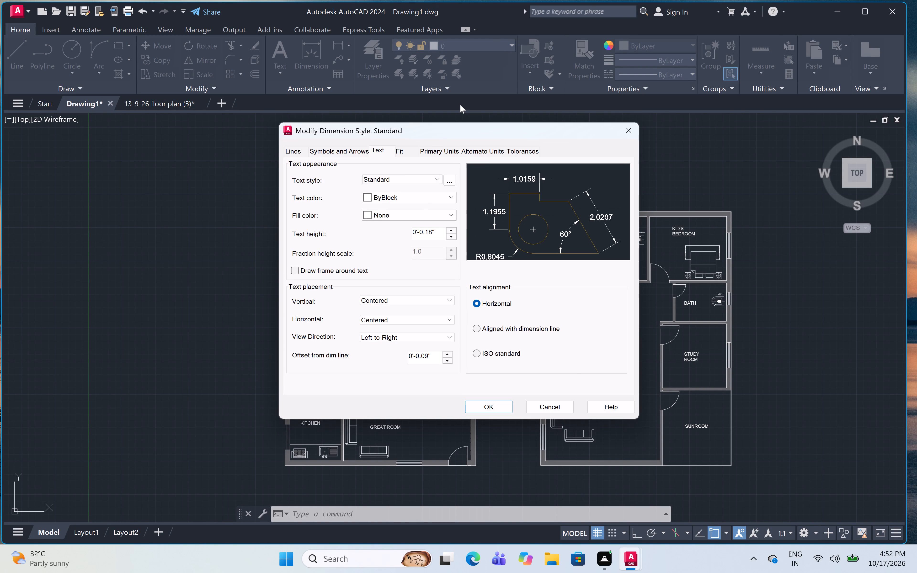
pyautogui.click(440, 152)
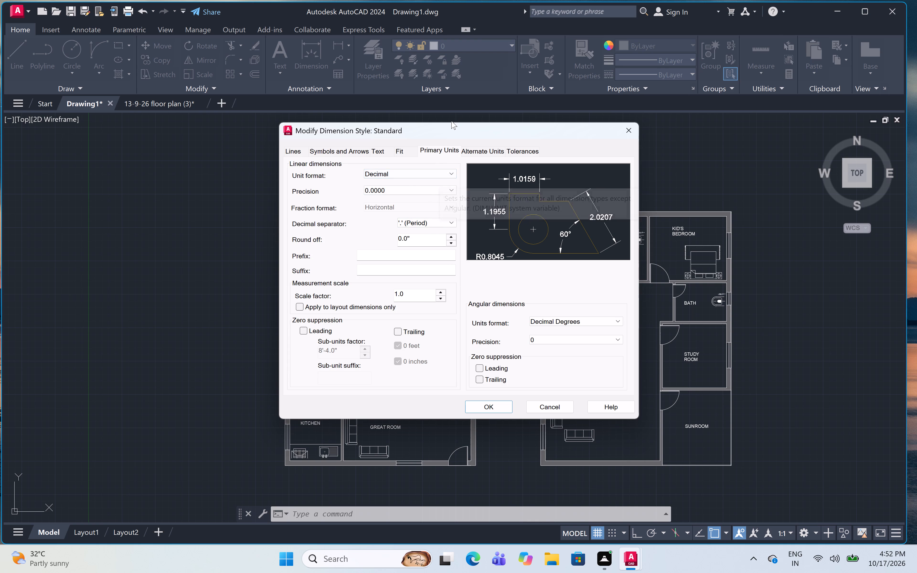
pyautogui.click(411, 177)
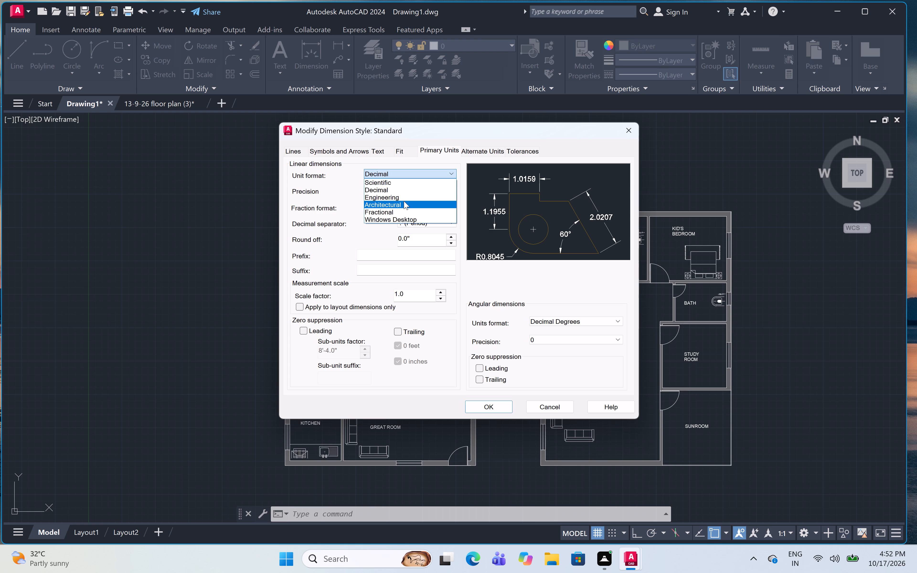
pyautogui.click(403, 200)
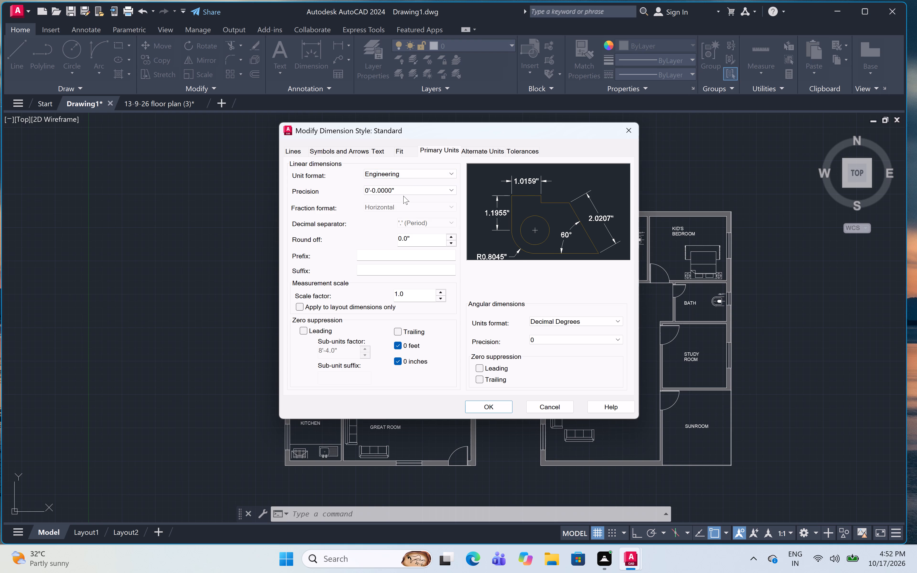
pyautogui.click(408, 185)
pyautogui.click(412, 190)
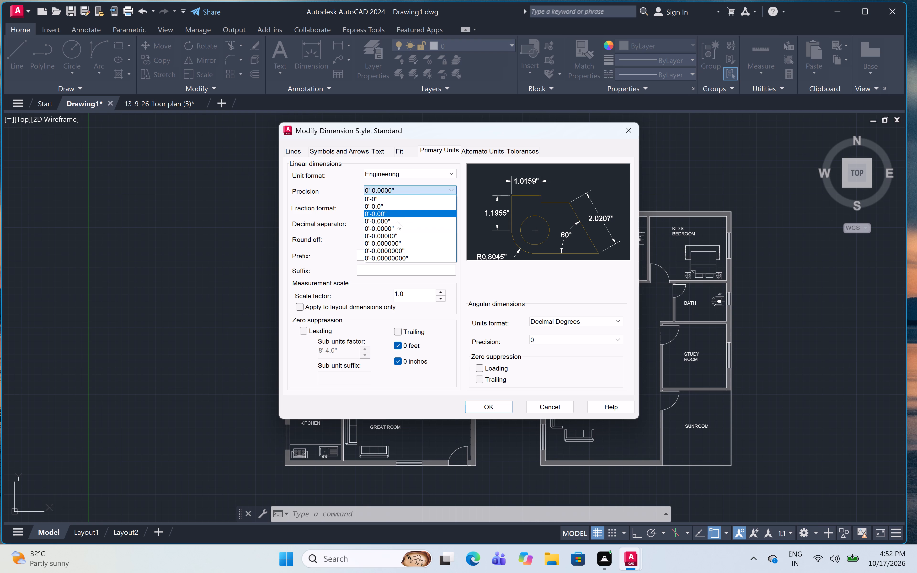
pyautogui.click(402, 206)
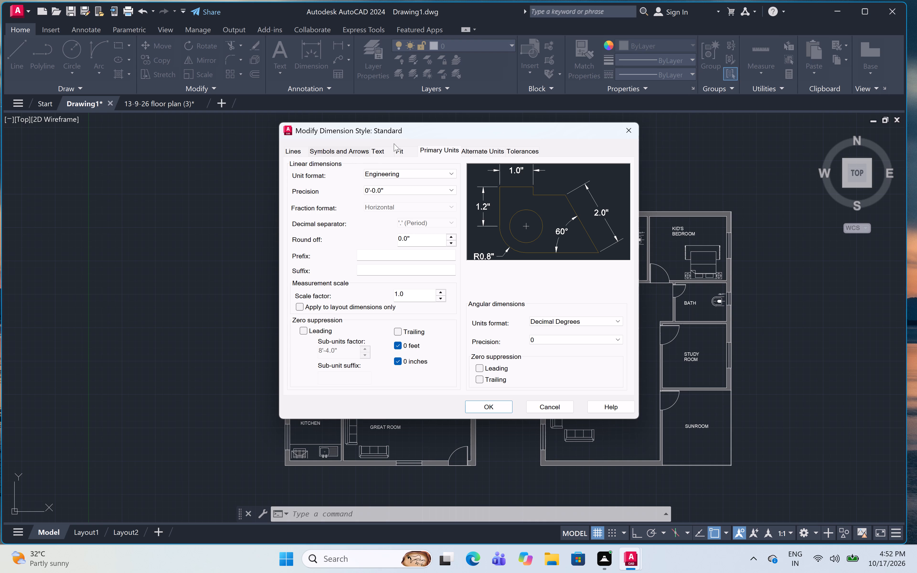
# Set the Standard dimension style's text height to 6" and make that style current.
pyautogui.click(379, 149)
pyautogui.click(437, 233)
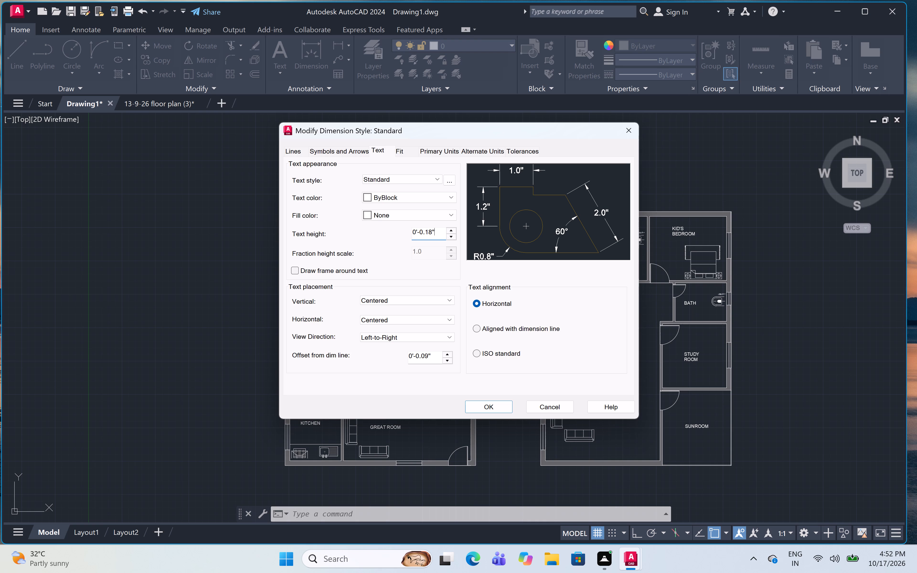
pyautogui.press('BackSpace')
pyautogui.press('BackSpace')
pyautogui.press('BackSpace')
pyautogui.press('BackSpace')
pyautogui.press('BackSpace')
pyautogui.press('BackSpace')
pyautogui.press('BackSpace')
pyautogui.press('BackSpace')
pyautogui.press('BackSpace')
pyautogui.press('BackSpace')
pyautogui.press('6')
pyautogui.hotkey('shift', '"')
pyautogui.click(506, 403)
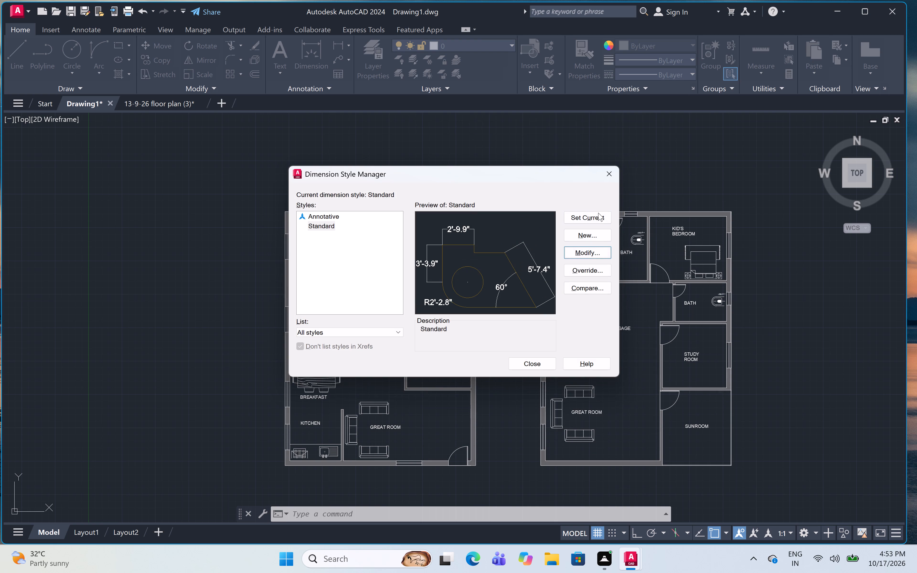
pyautogui.click(598, 213)
pyautogui.click(539, 367)
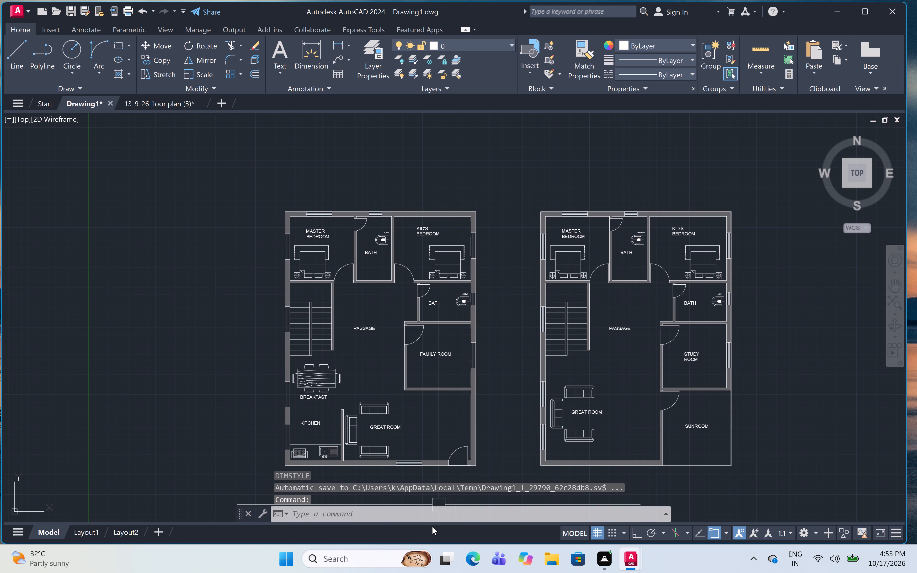
# Add a horizontal linear dimension for the original plan's master bedroom inner width, just below its upper wall.
pyautogui.scroll(-3, 434, 510)
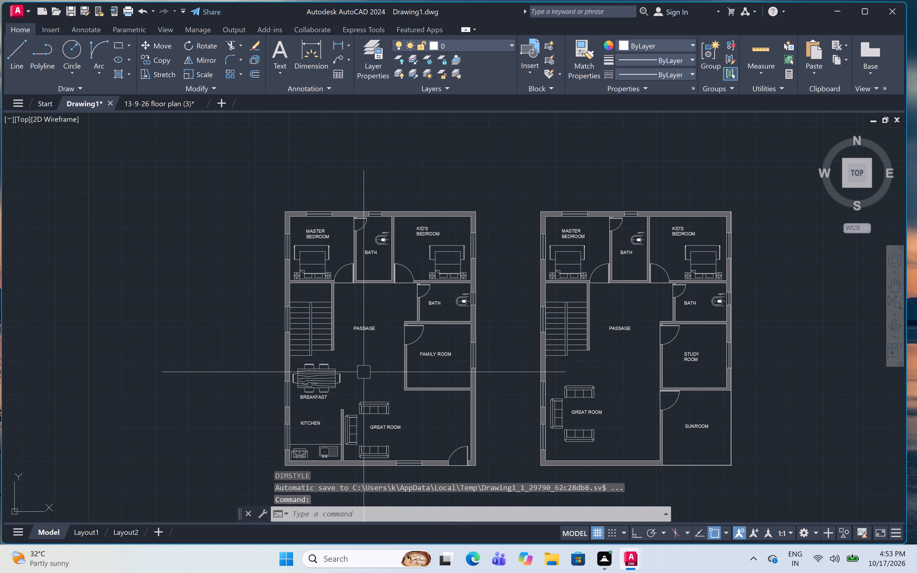
pyautogui.scroll(3, 326, 204)
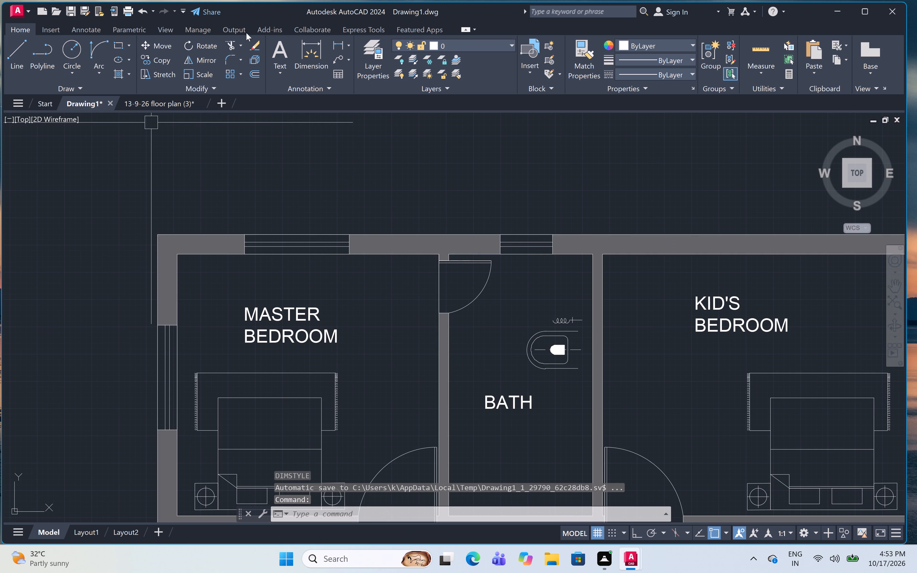
pyautogui.click(341, 44)
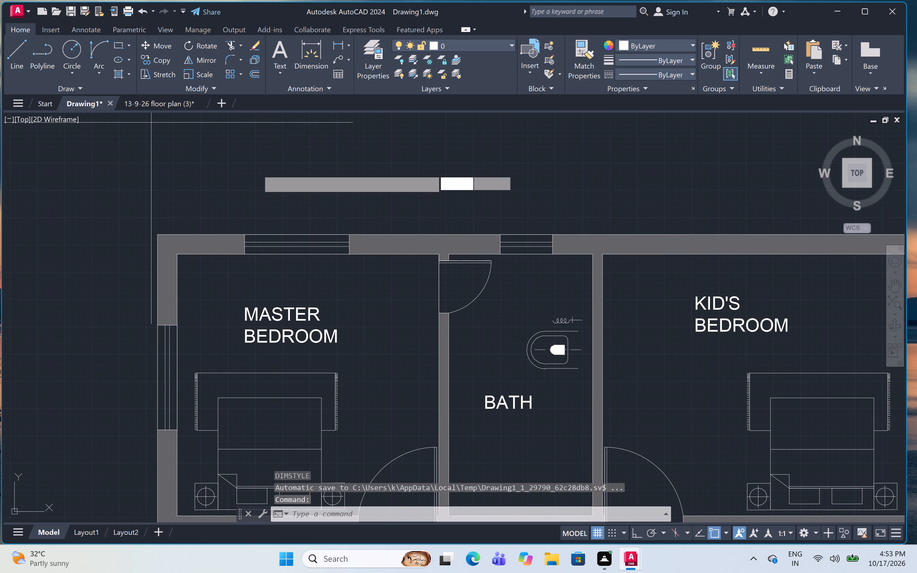
pyautogui.click(177, 251)
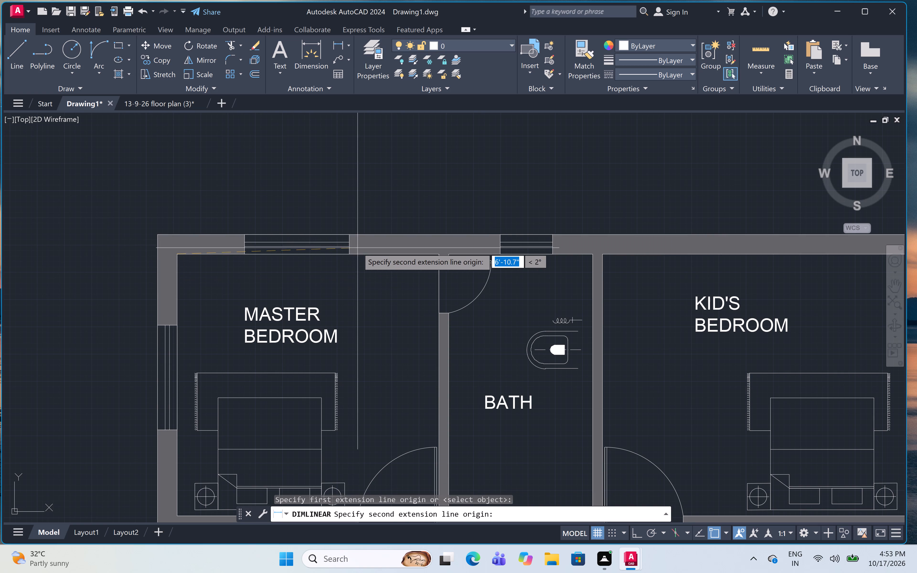
pyautogui.click(436, 254)
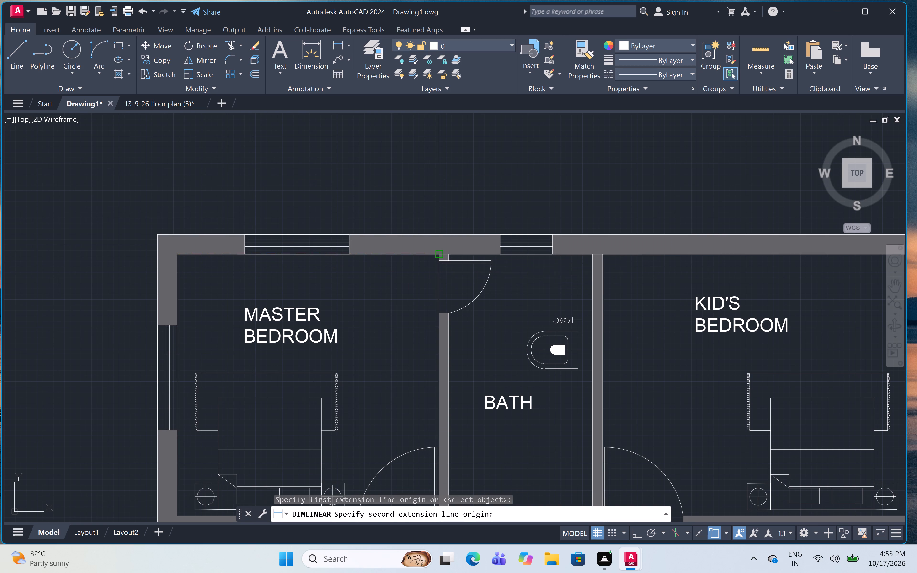
pyautogui.click(429, 273)
# Add a horizontal linear dimension for the inner width of the bath between the original plan's bedrooms, just above its lower wall.
pyautogui.scroll(-3, 422, 243)
pyautogui.scroll(2, 426, 283)
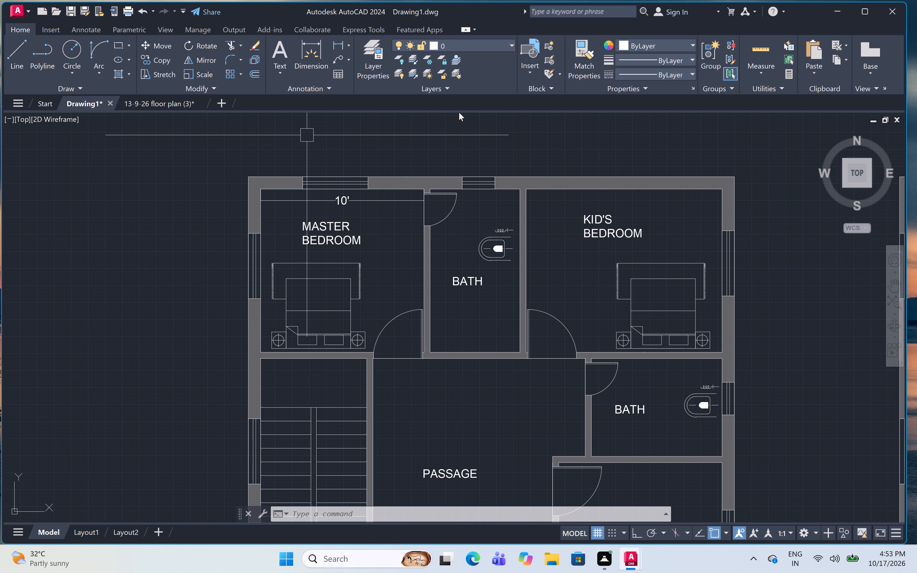
pyautogui.scroll(-1, 370, 241)
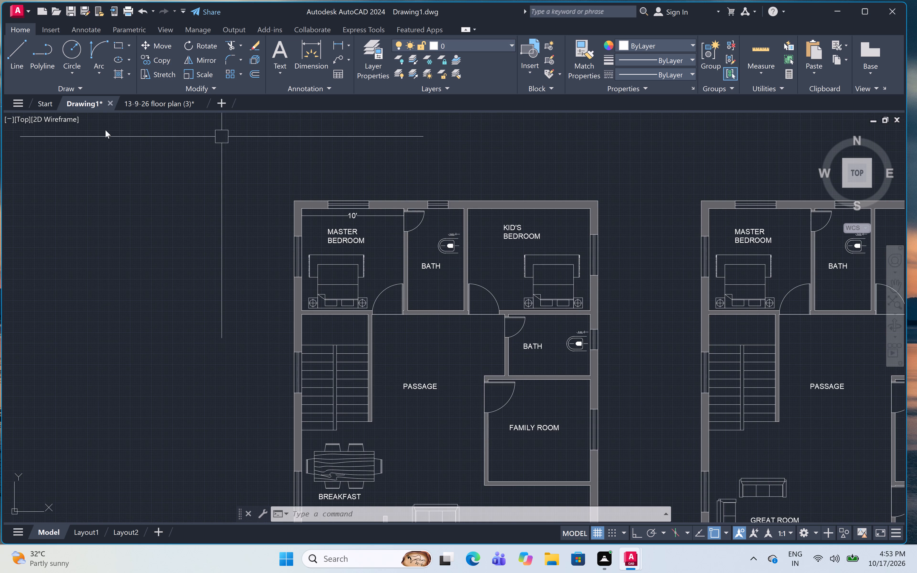
pyautogui.click(338, 41)
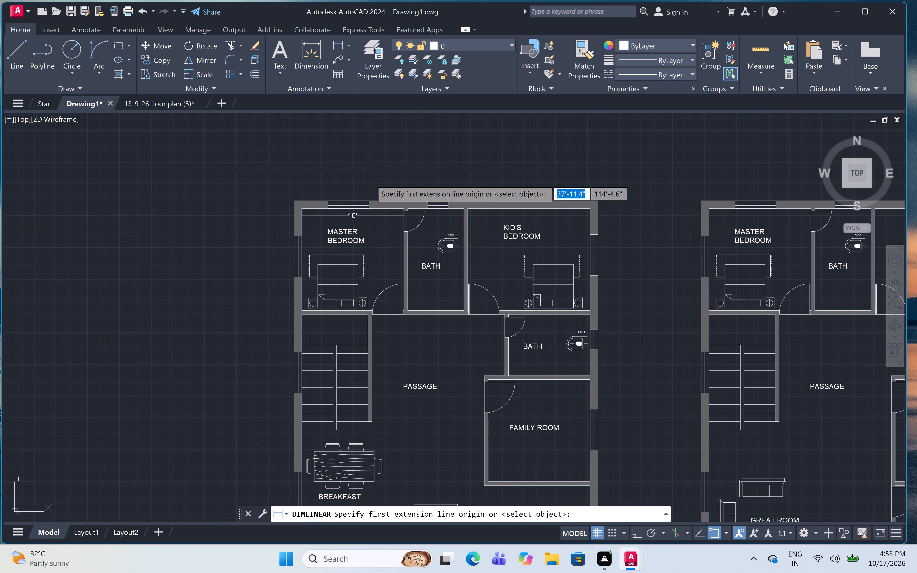
pyautogui.scroll(2, 429, 310)
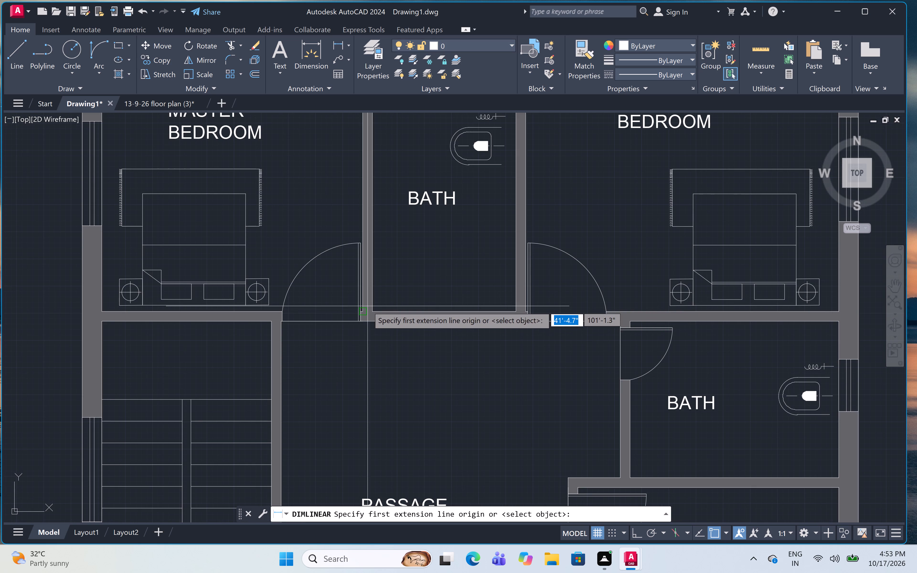
pyautogui.click(372, 311)
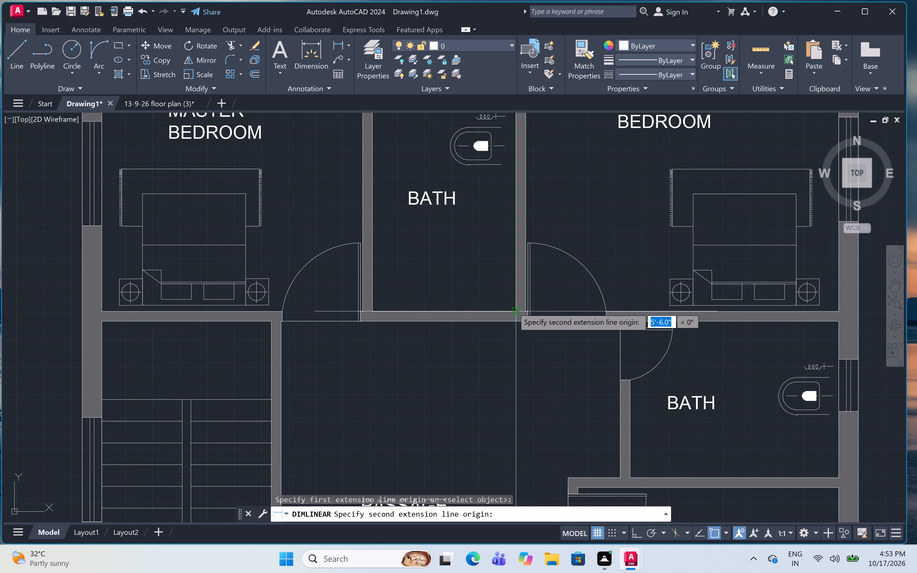
pyautogui.click(513, 308)
pyautogui.click(511, 271)
# Add a vertical linear dimension for the original plan's master bedroom inner length, beside the wall shared with the bath.
pyautogui.scroll(-2, 501, 260)
pyautogui.moveTo(501, 259); pyautogui.dragTo(508, 291, button='middle')
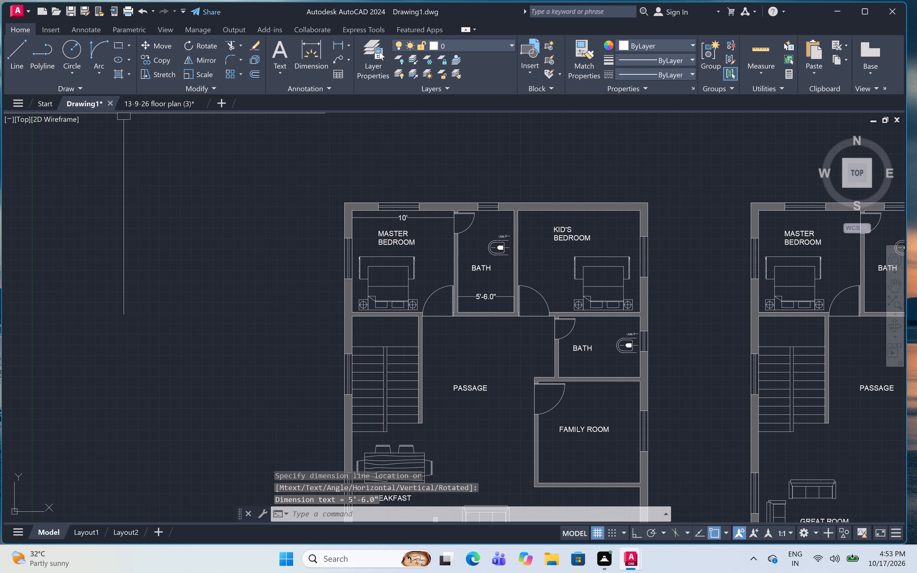
pyautogui.click(338, 44)
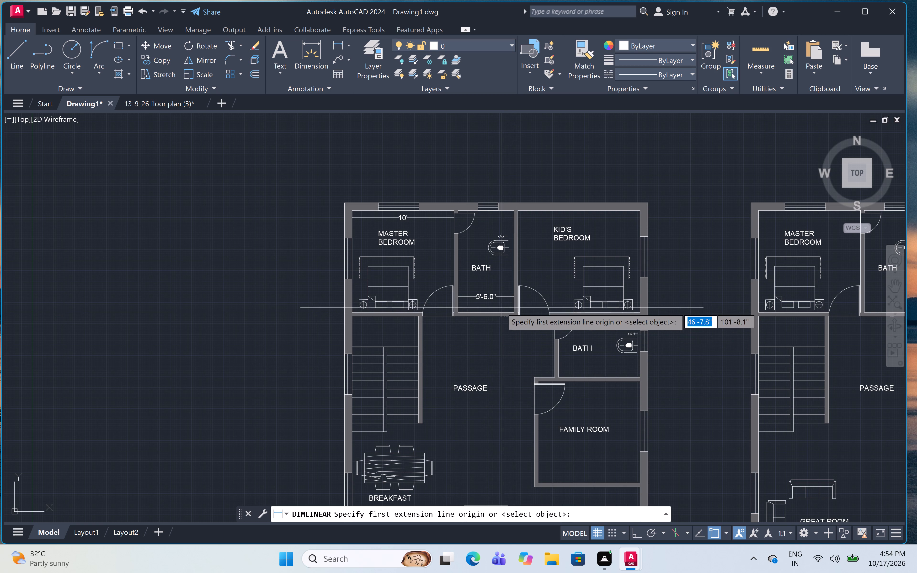
pyautogui.scroll(2, 449, 222)
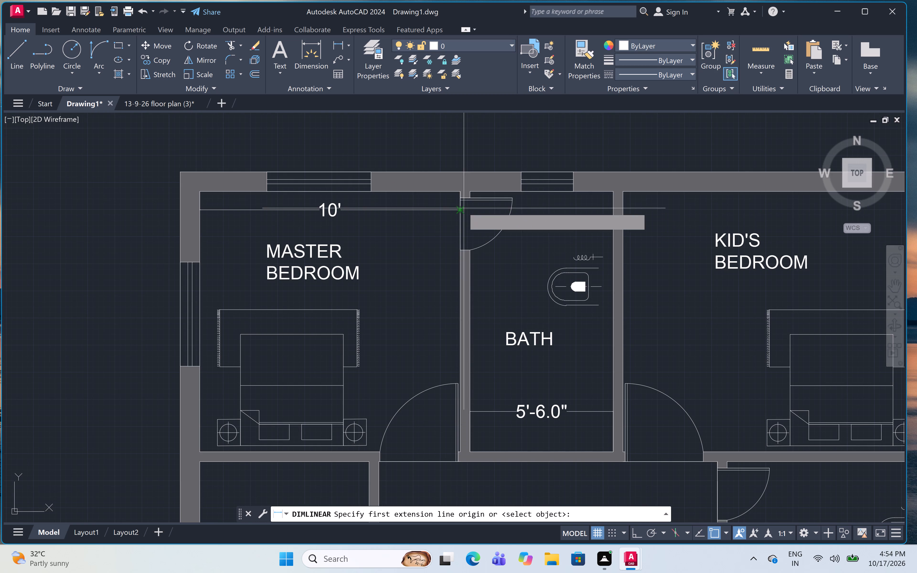
pyautogui.scroll(2, 458, 192)
pyautogui.click(463, 192)
pyautogui.scroll(-3, 467, 214)
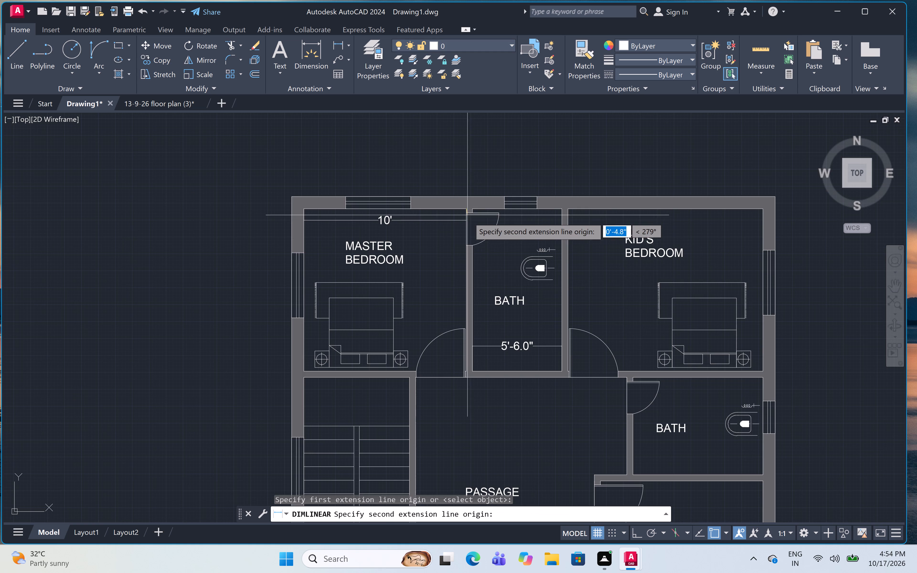
pyautogui.scroll(4, 467, 375)
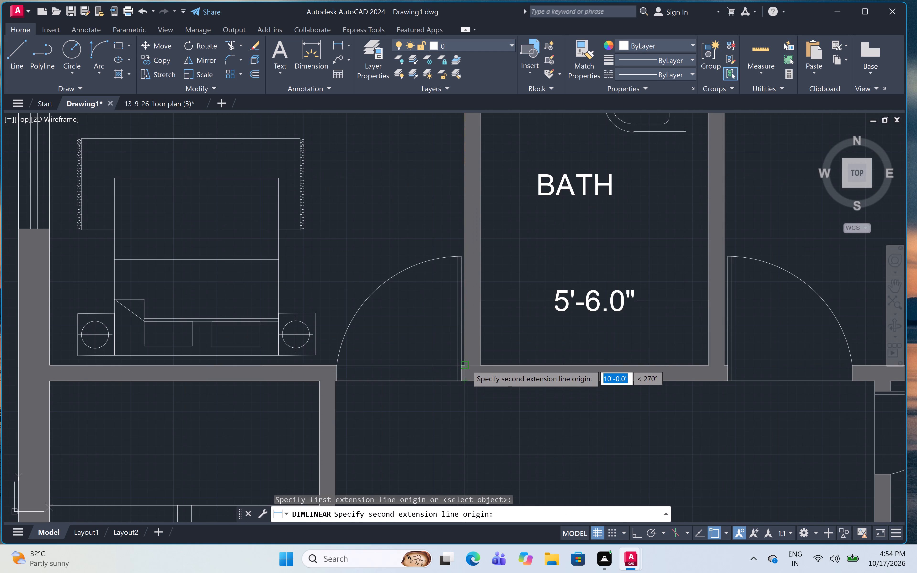
pyautogui.click(466, 365)
pyautogui.click(434, 348)
pyautogui.scroll(-3, 431, 324)
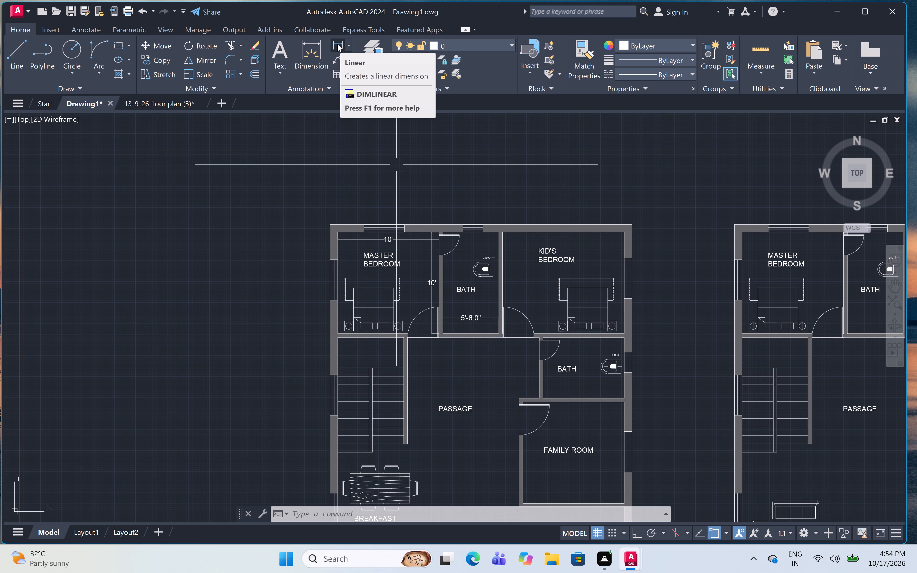
pyautogui.moveTo(400, 186); pyautogui.dragTo(346, 188, button='middle')
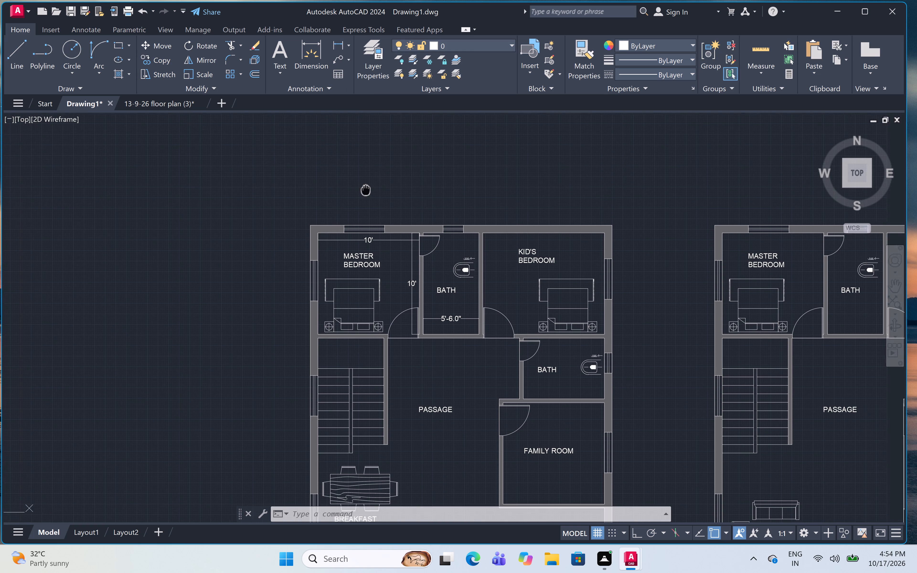
# Add a vertical linear dimension for the inner length of the bath between the original plan's bedrooms, beside the master bedroom wall.
pyautogui.moveTo(346, 188); pyautogui.dragTo(343, 187, button='middle')
pyautogui.scroll(2, 426, 284)
pyautogui.moveTo(426, 284); pyautogui.dragTo(423, 307, button='middle')
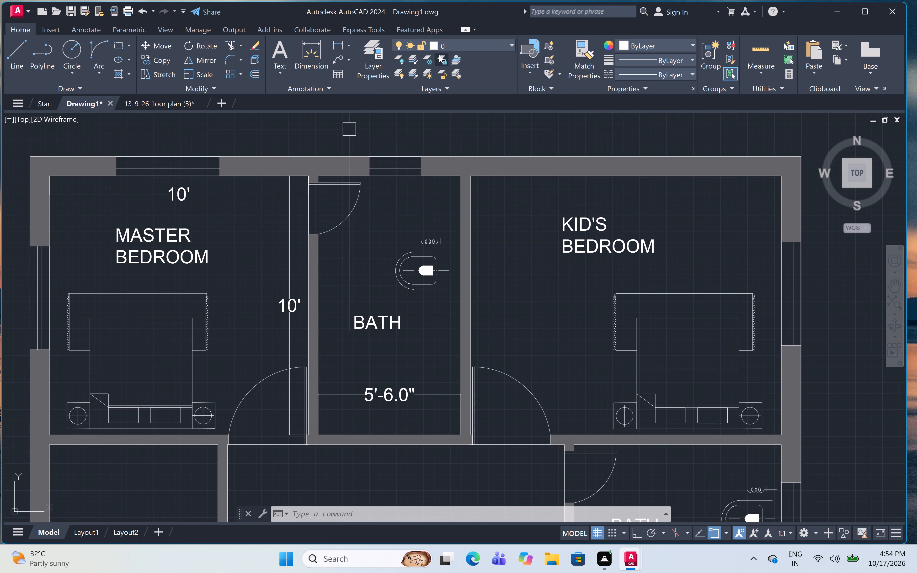
pyautogui.click(338, 44)
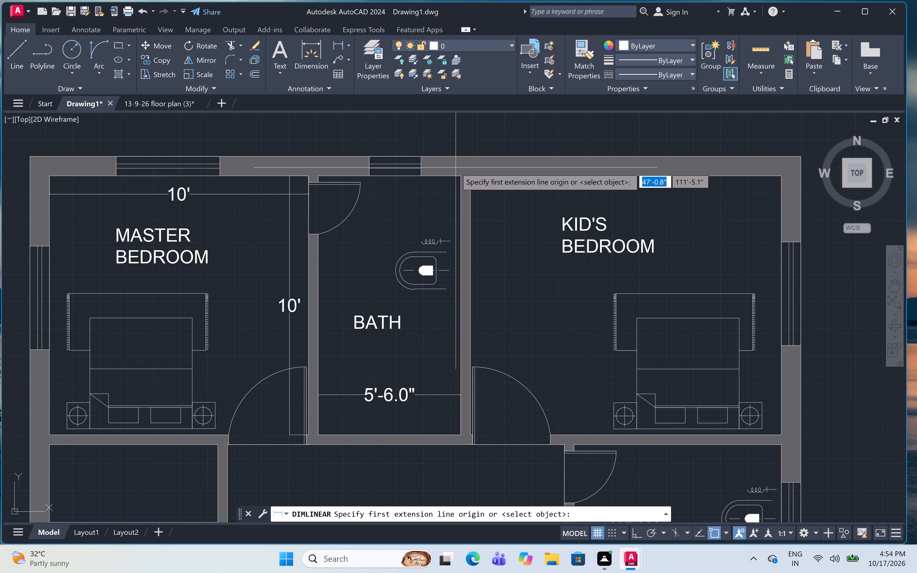
pyautogui.click(457, 179)
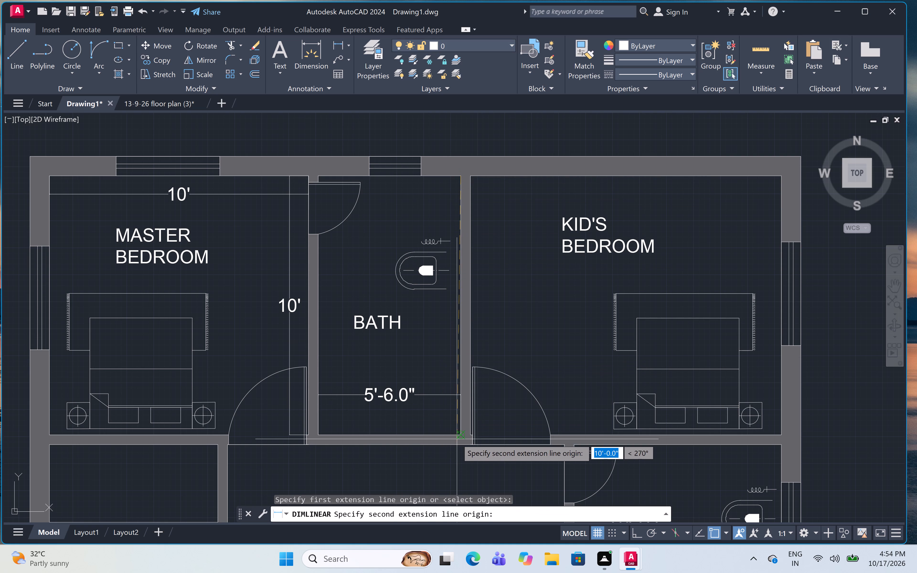
pyautogui.click(458, 434)
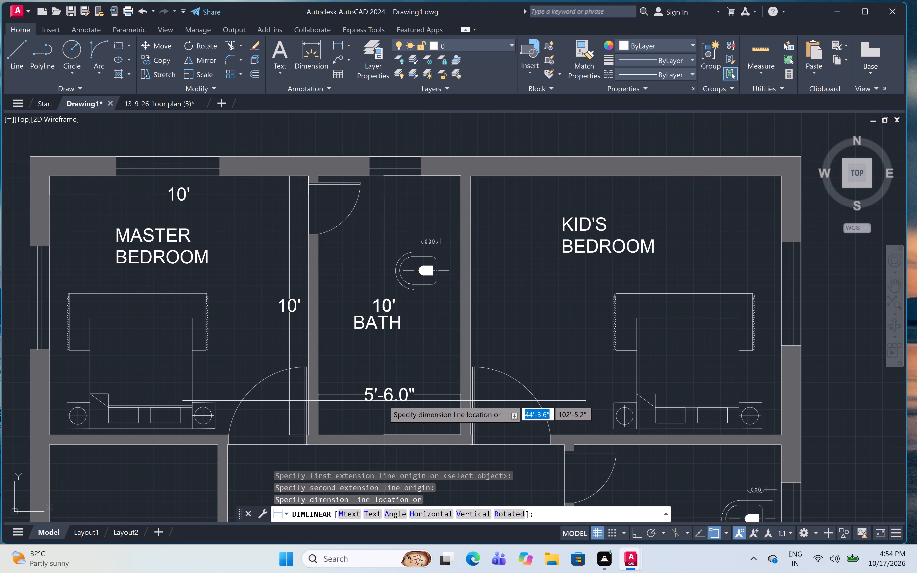
pyautogui.click(341, 374)
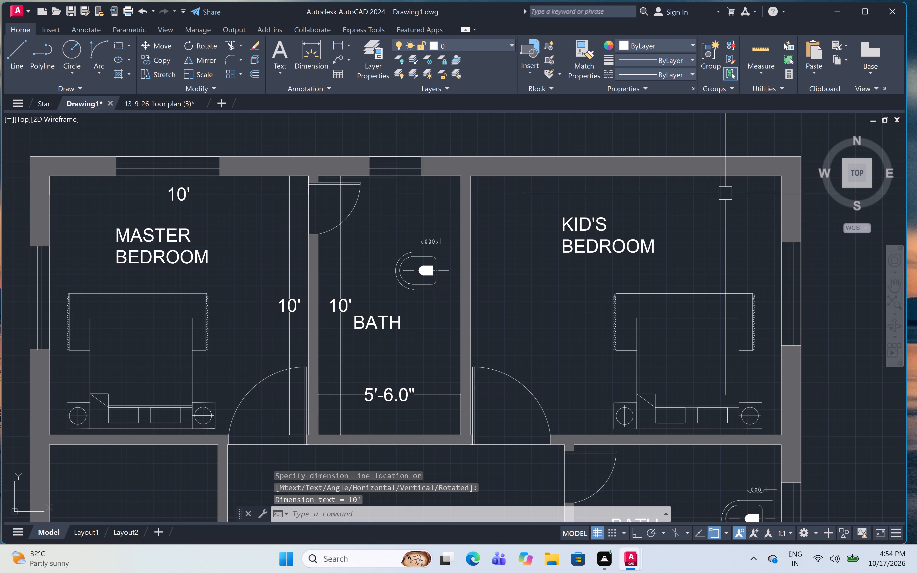
# Add a horizontal linear dimension for the original plan's kid's bedroom inner width, just below its upper wall.
pyautogui.click(336, 42)
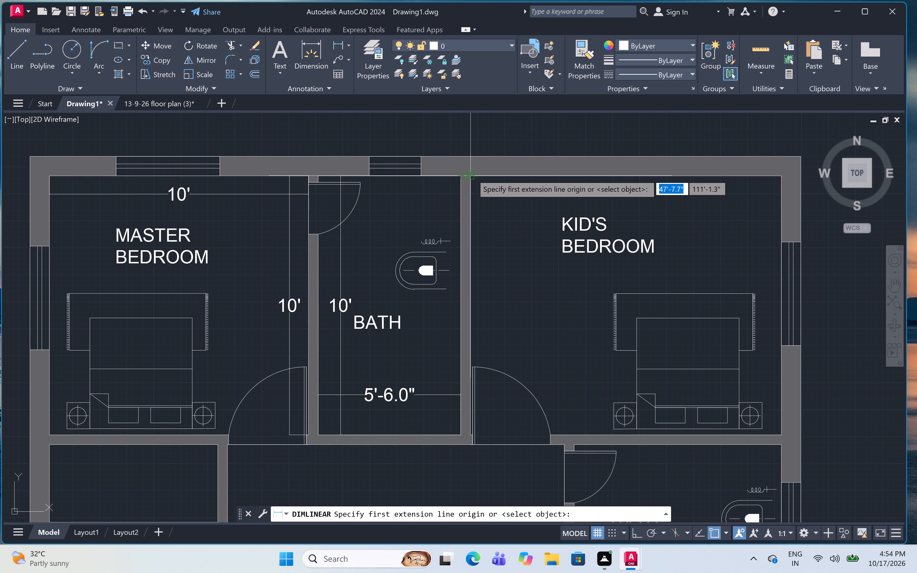
pyautogui.click(473, 175)
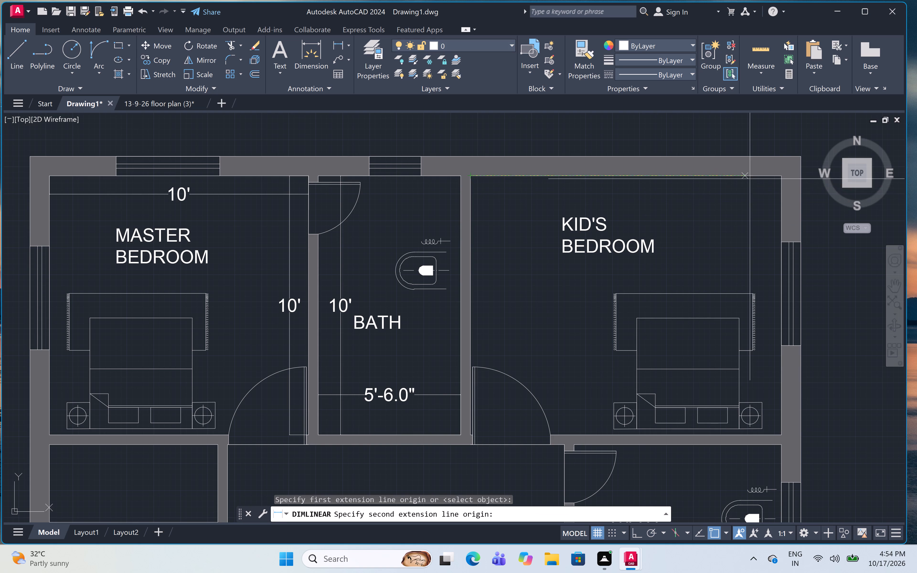
pyautogui.click(781, 179)
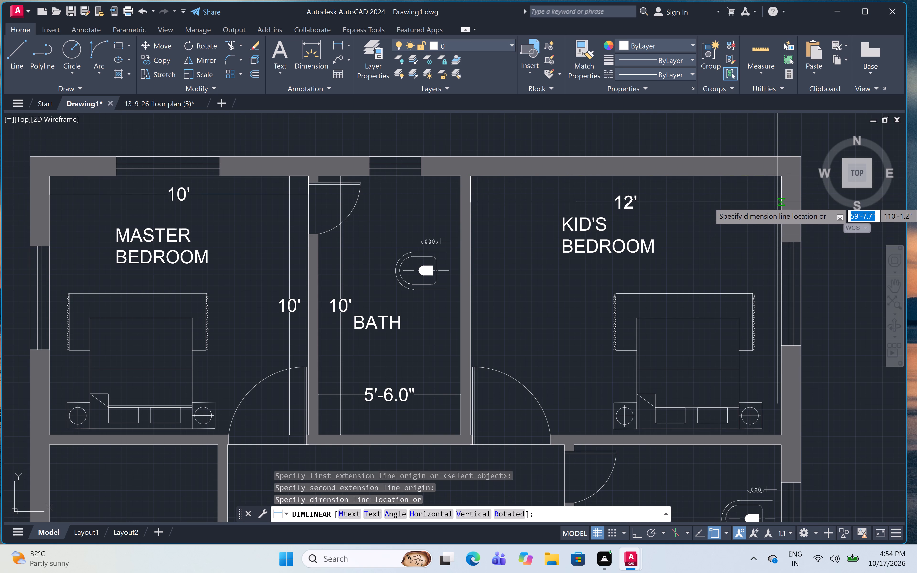
pyautogui.click(778, 202)
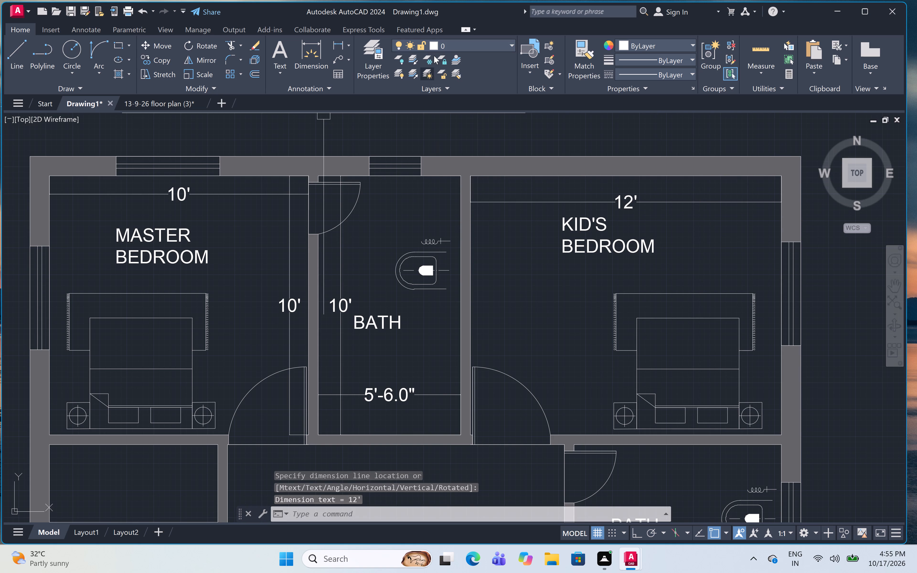
# Add a vertical linear dimension for the original plan's kid's bedroom inner length, just inside the outer wall.
pyautogui.click(339, 42)
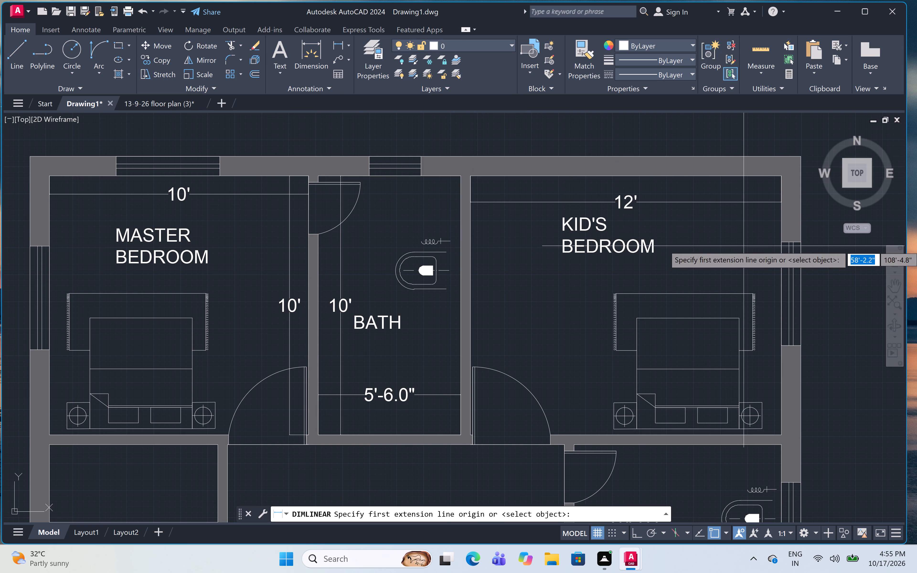
pyautogui.click(782, 178)
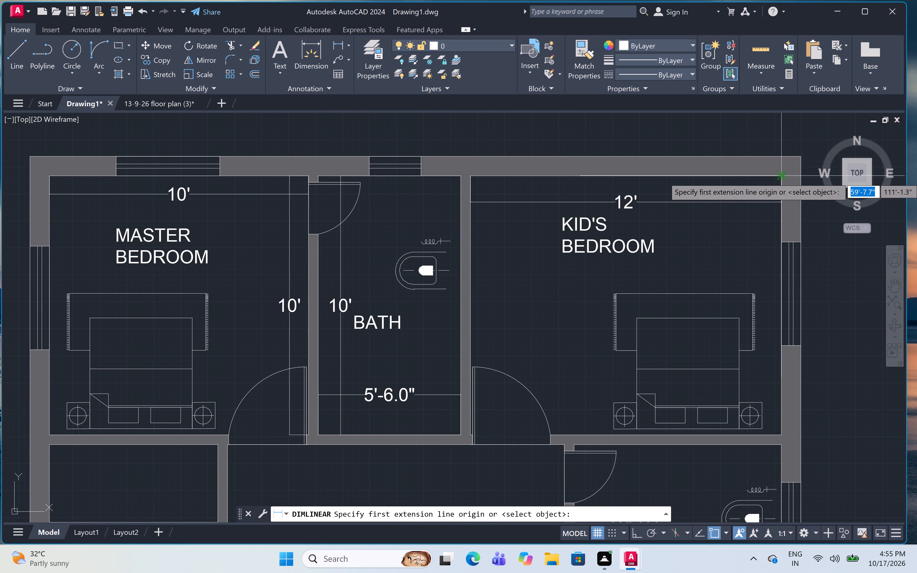
pyautogui.click(780, 433)
pyautogui.click(765, 423)
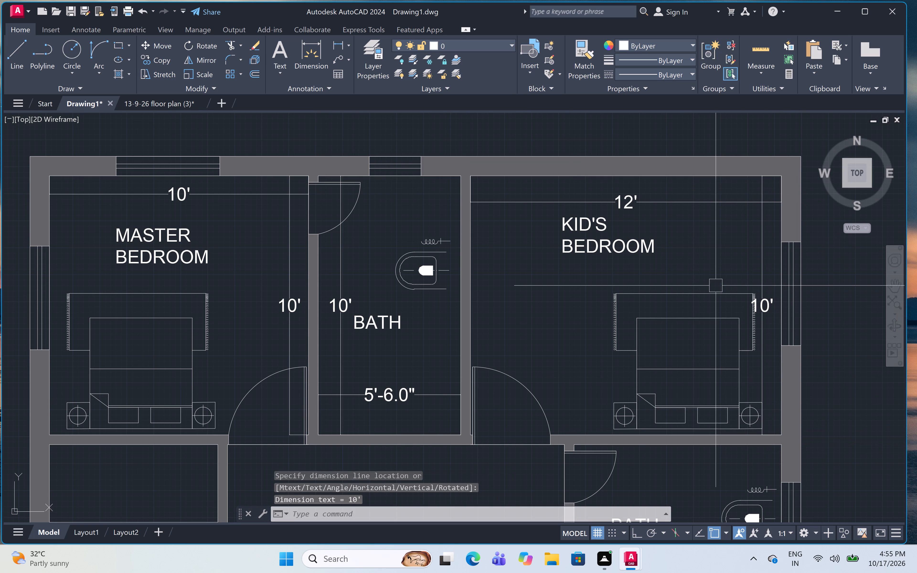
# Add a horizontal linear dimension for the inner width of the original plan's bath above the family room, just above its lower wall.
pyautogui.scroll(-2, 715, 283)
pyautogui.moveTo(701, 363); pyautogui.dragTo(680, 285, button='middle')
pyautogui.middleClick(676, 267)
pyautogui.scroll(2, 671, 302)
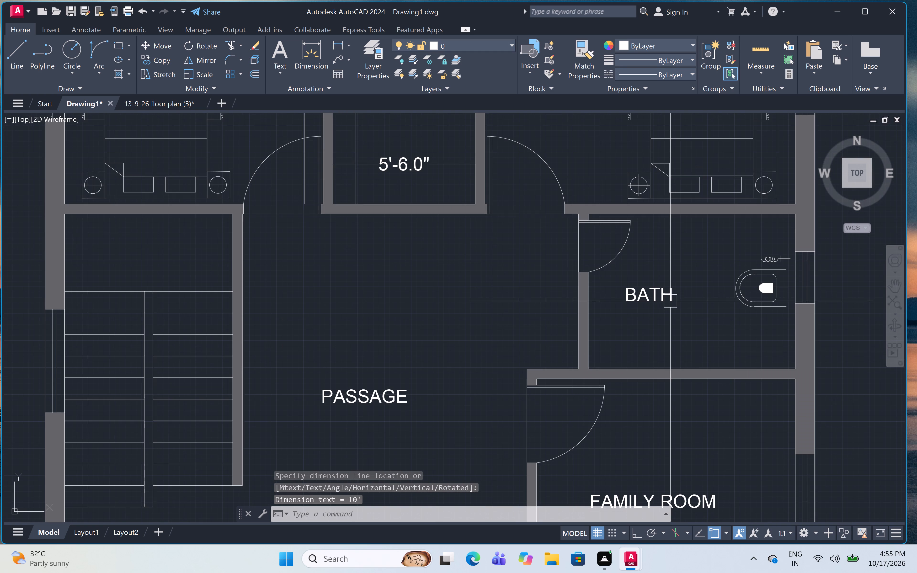
pyautogui.click(340, 41)
pyautogui.scroll(1, 589, 361)
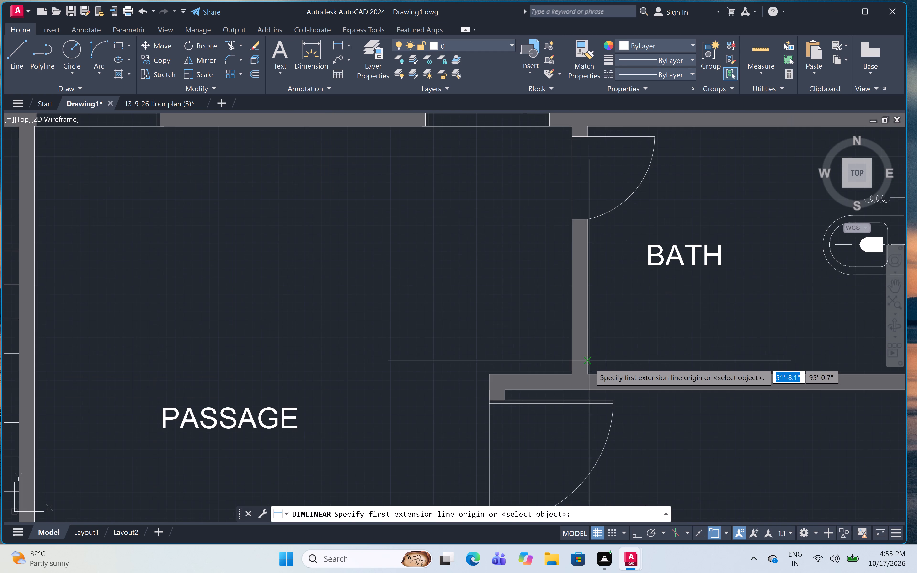
pyautogui.click(591, 371)
pyautogui.scroll(-3, 617, 339)
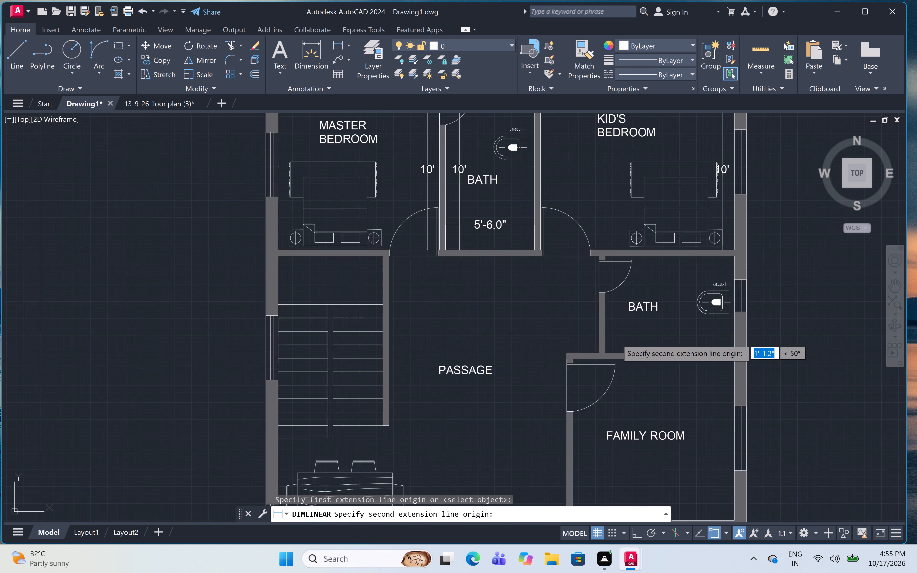
pyautogui.scroll(2, 695, 339)
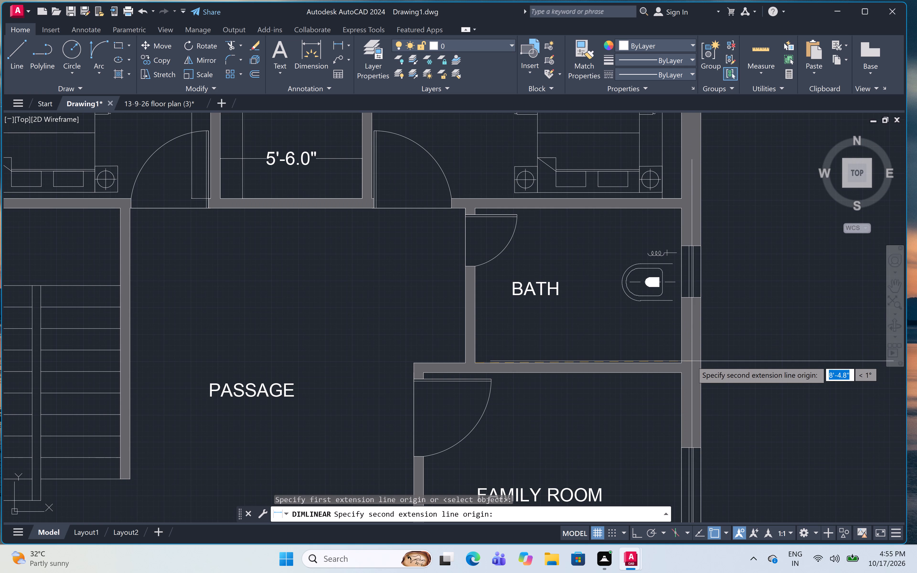
pyautogui.click(680, 361)
pyautogui.click(672, 337)
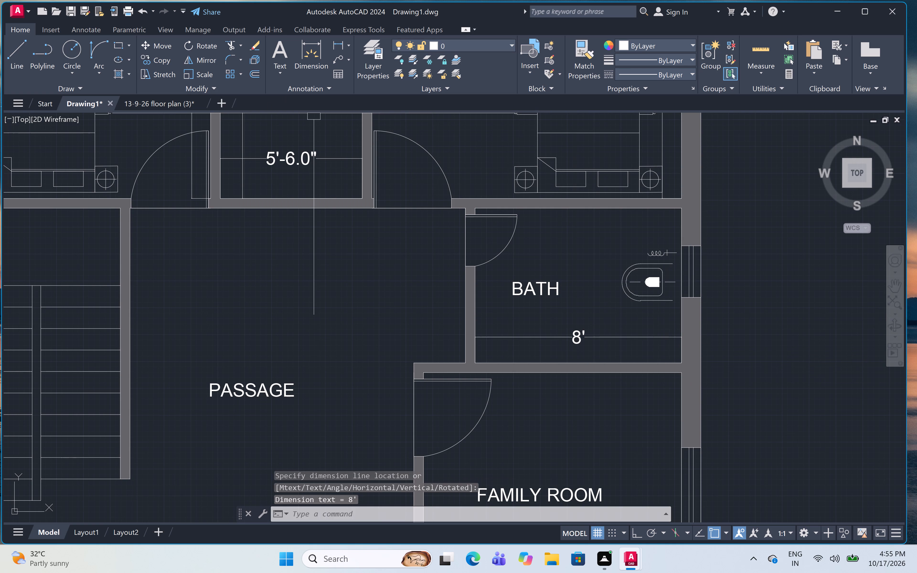
# Add a vertical linear dimension for the inner length of the bath above the family room, between its label and the toilet.
pyautogui.click(339, 45)
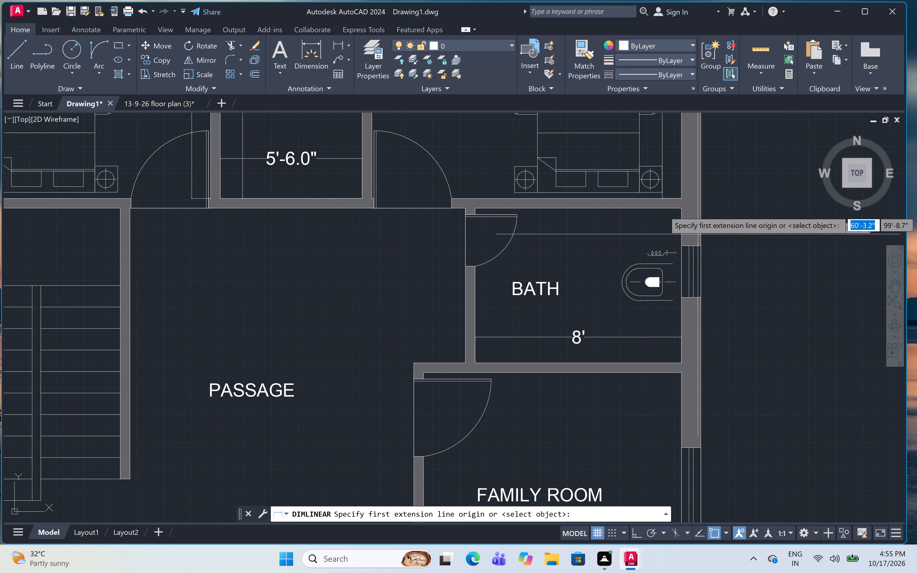
pyautogui.click(680, 211)
pyautogui.click(680, 360)
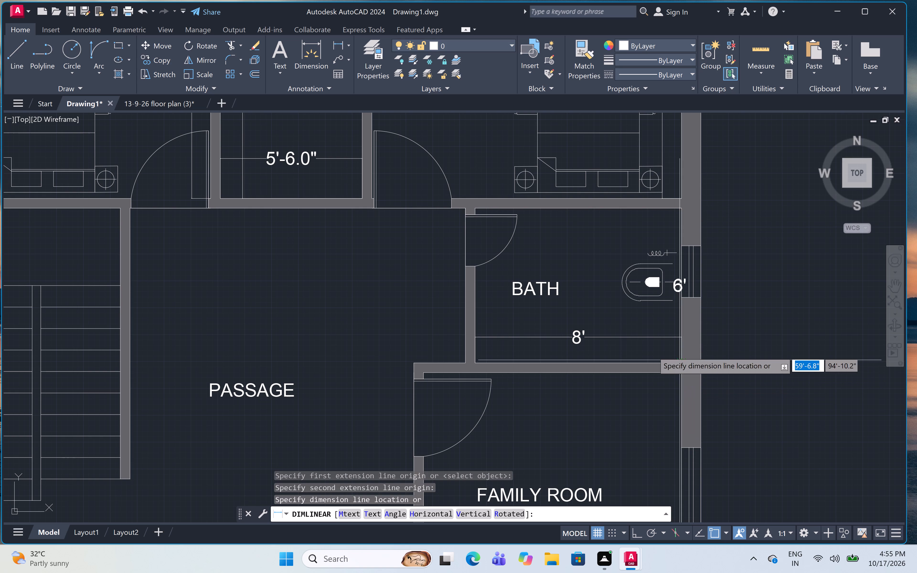
pyautogui.click(606, 336)
# Add a horizontal linear dimension for the original plan's family room inner width, just above its lower wall.
pyautogui.scroll(-3, 602, 316)
pyautogui.scroll(5, 616, 378)
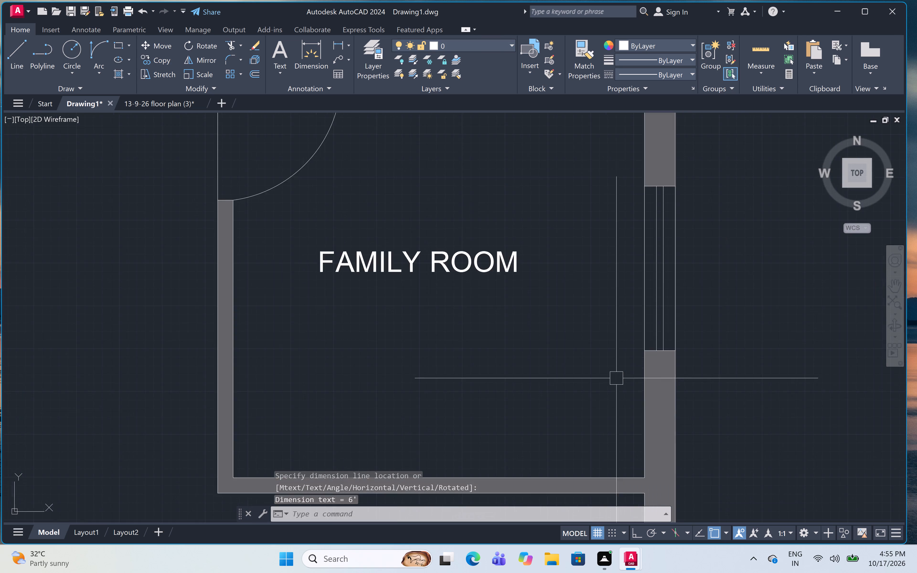
pyautogui.scroll(-2, 616, 378)
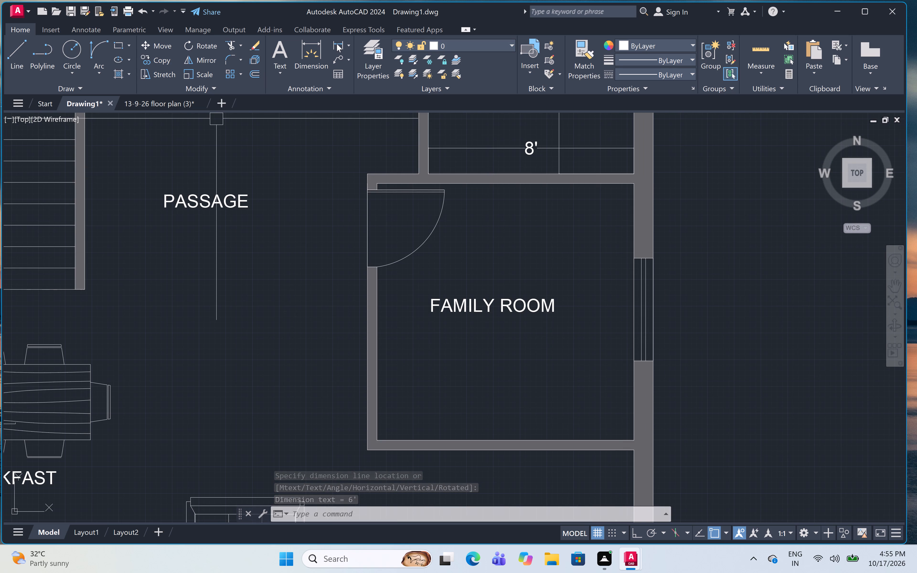
pyautogui.click(339, 43)
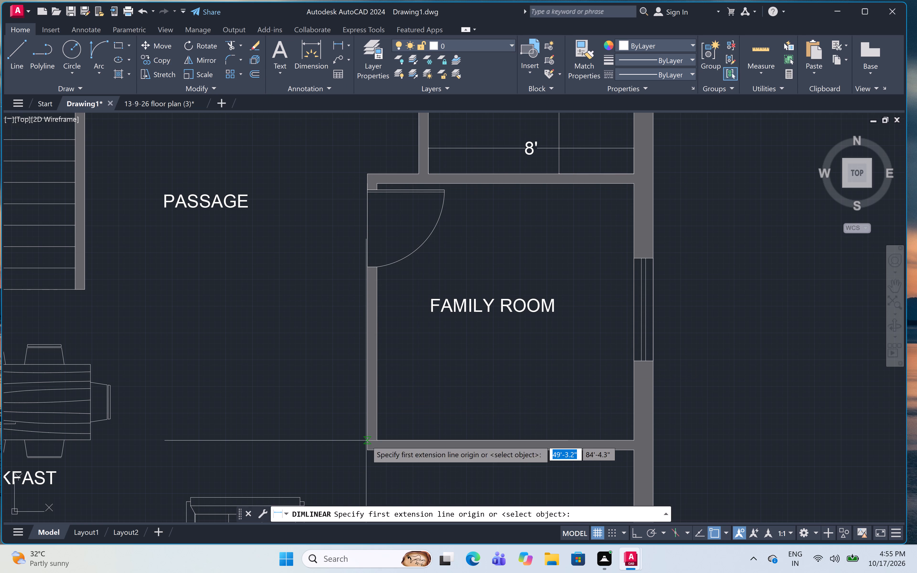
pyautogui.click(377, 439)
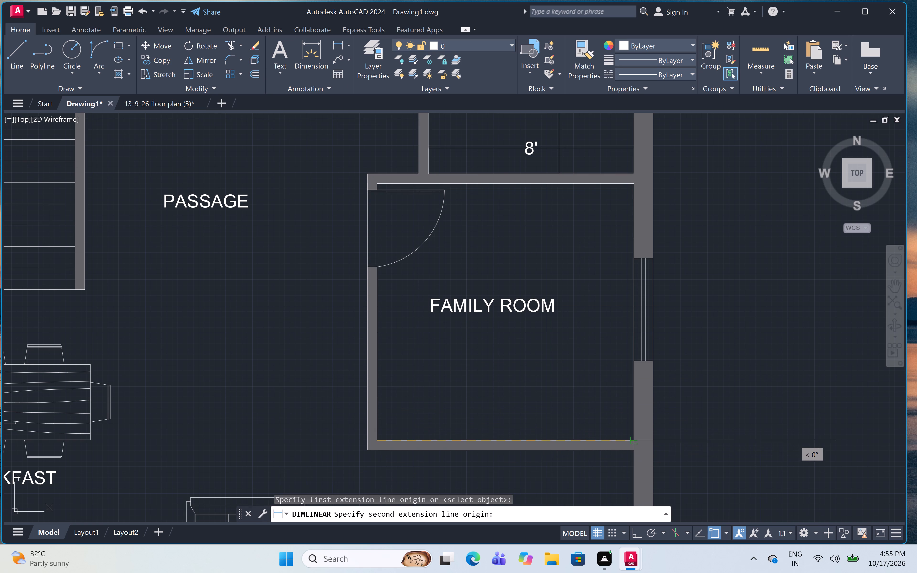
pyautogui.click(634, 440)
pyautogui.click(628, 416)
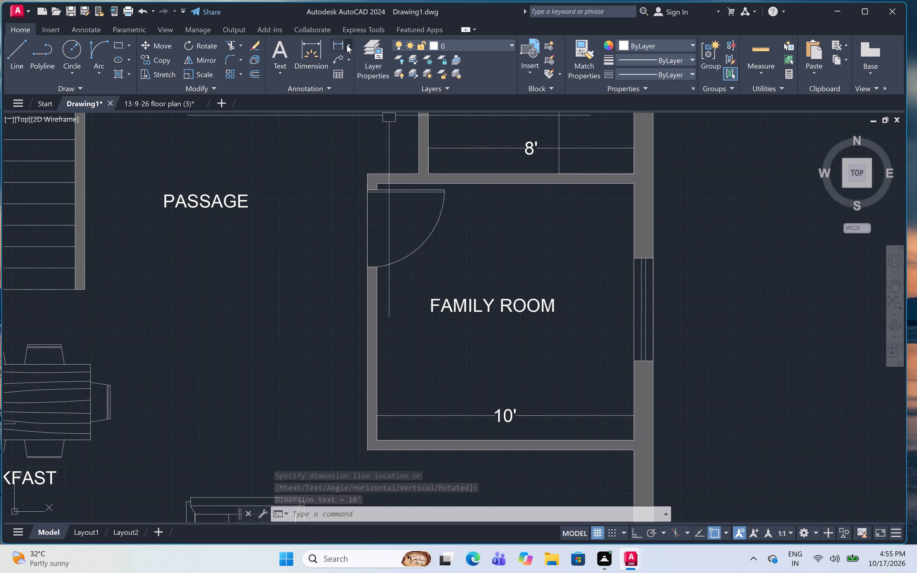
# Add a vertical linear dimension for the original plan's family room inner length, beside the outer wall with the window.
pyautogui.click(336, 45)
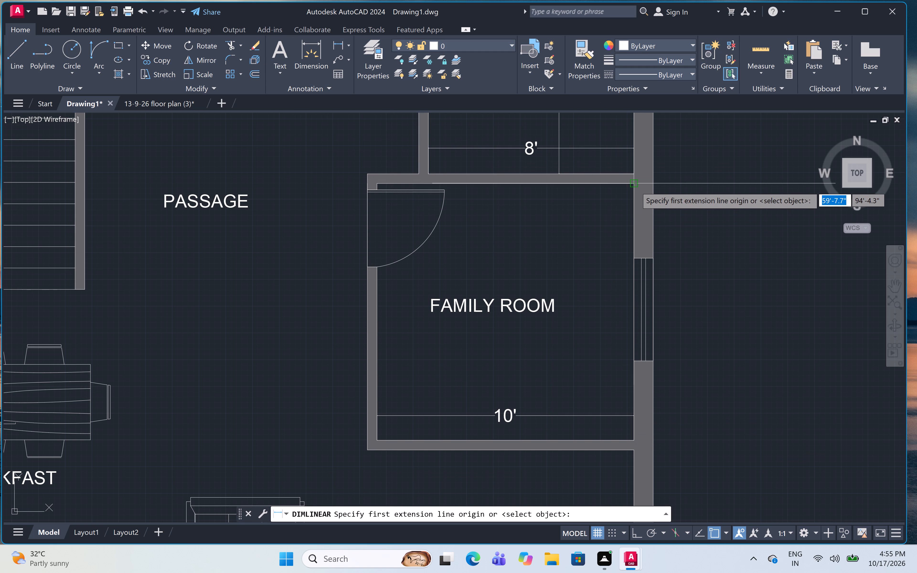
pyautogui.moveTo(635, 186); pyautogui.dragTo(636, 195)
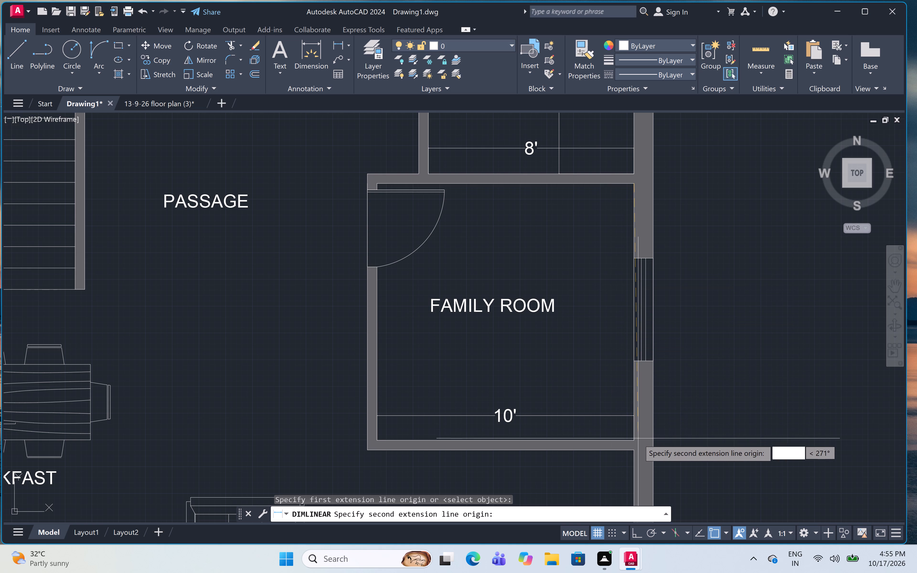
pyautogui.click(634, 438)
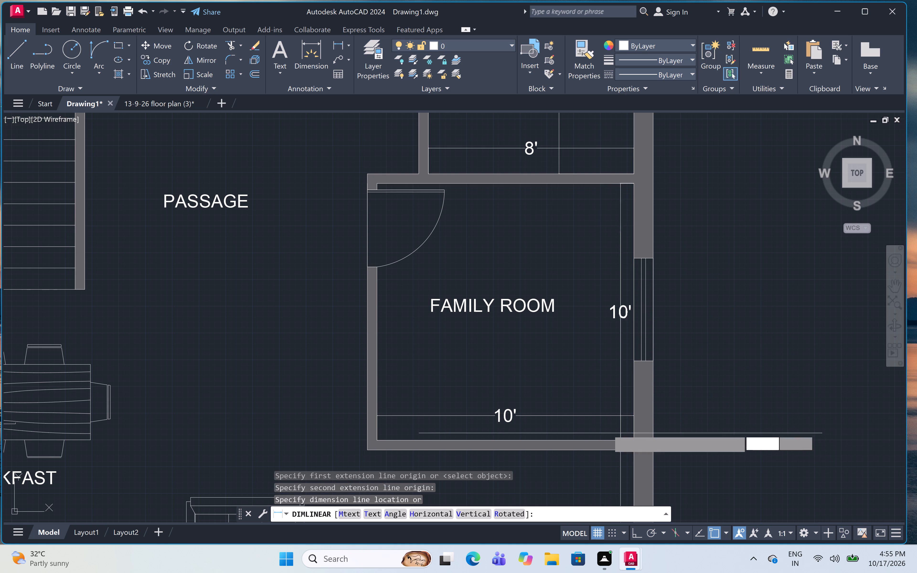
pyautogui.click(600, 427)
# Add a horizontal linear dimension for the original plan's kitchen inner width, between the kitchen label and the counter.
pyautogui.scroll(-2, 583, 301)
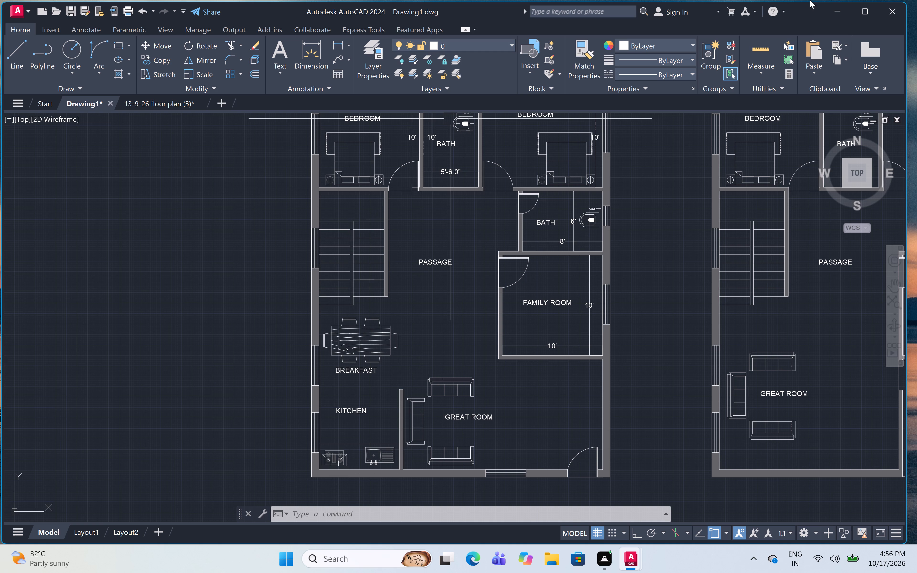
pyautogui.moveTo(574, 418); pyautogui.dragTo(528, 387, button='middle')
pyautogui.scroll(2, 522, 408)
pyautogui.moveTo(522, 406); pyautogui.dragTo(543, 364, button='middle')
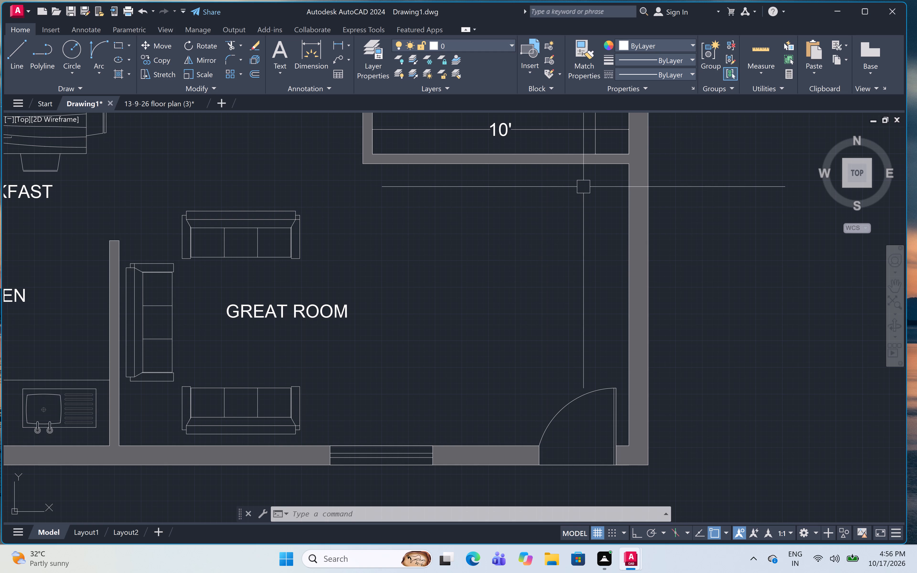
pyautogui.scroll(-1, 414, 175)
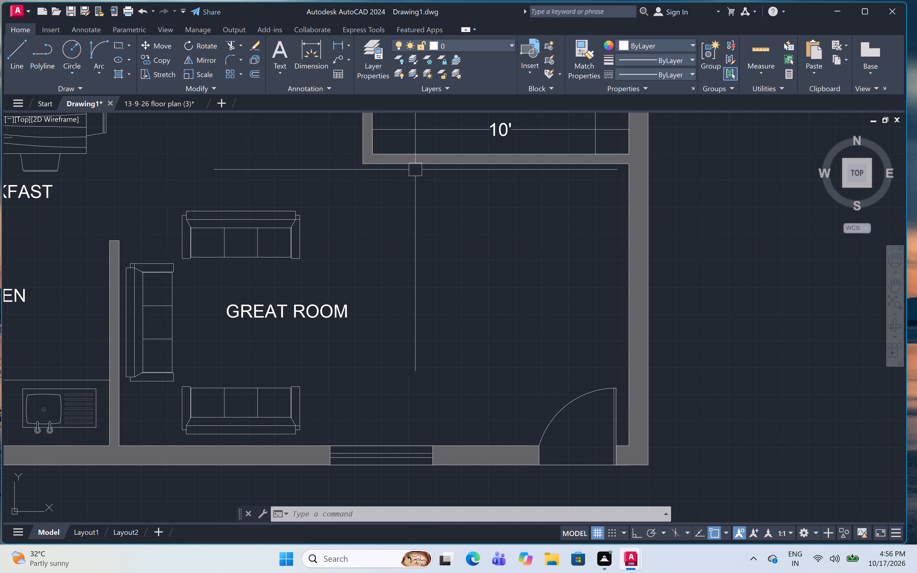
pyautogui.scroll(-2, 415, 171)
pyautogui.moveTo(414, 188); pyautogui.dragTo(436, 263, button='middle')
pyautogui.scroll(-1, 414, 188)
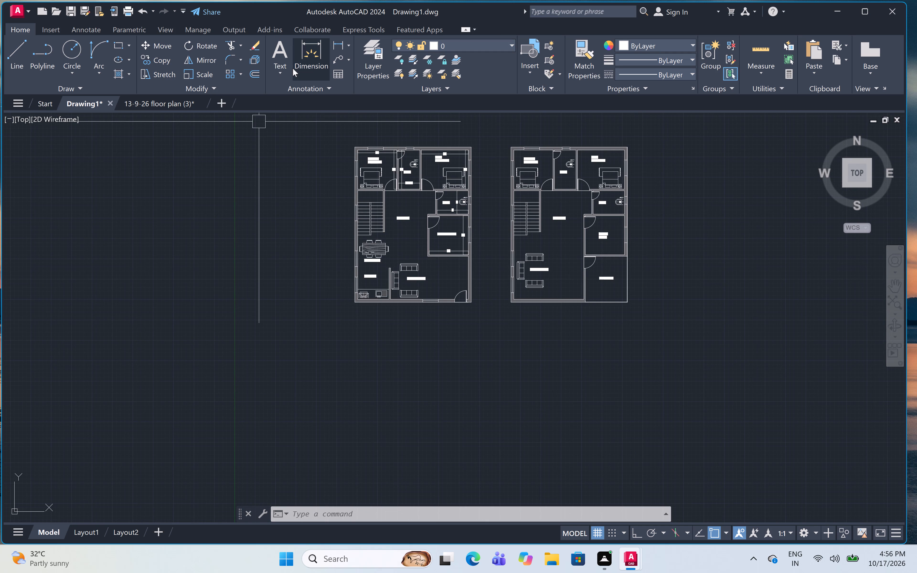
pyautogui.click(335, 39)
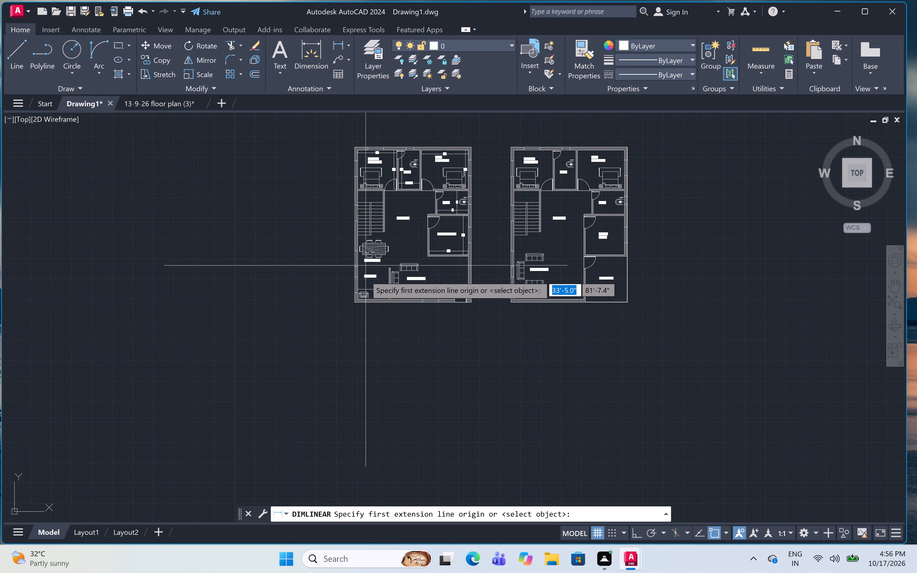
pyautogui.scroll(5, 364, 285)
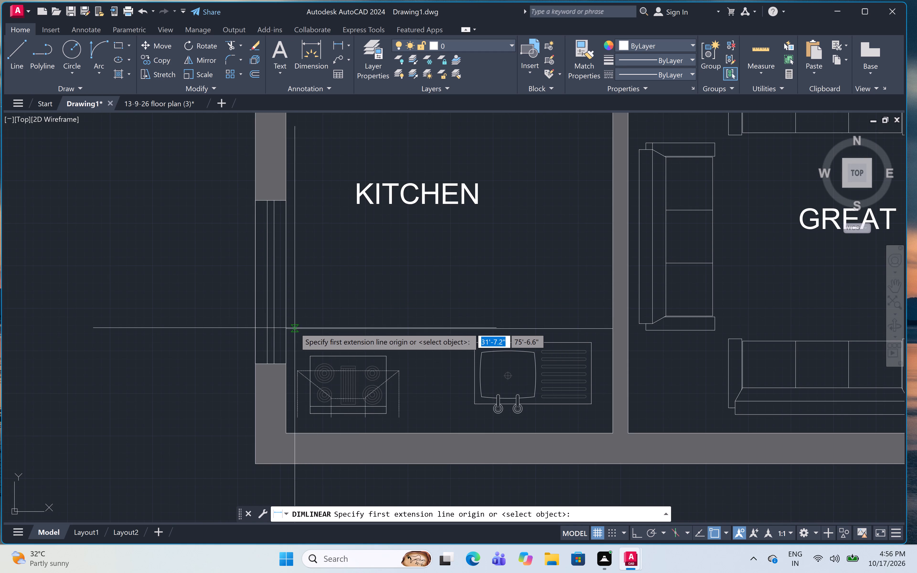
pyautogui.click(287, 327)
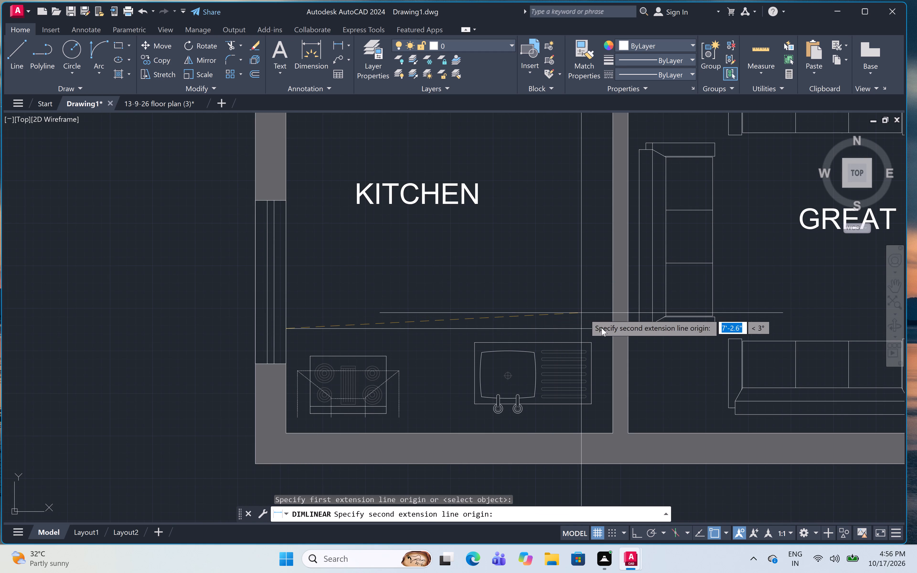
pyautogui.click(613, 327)
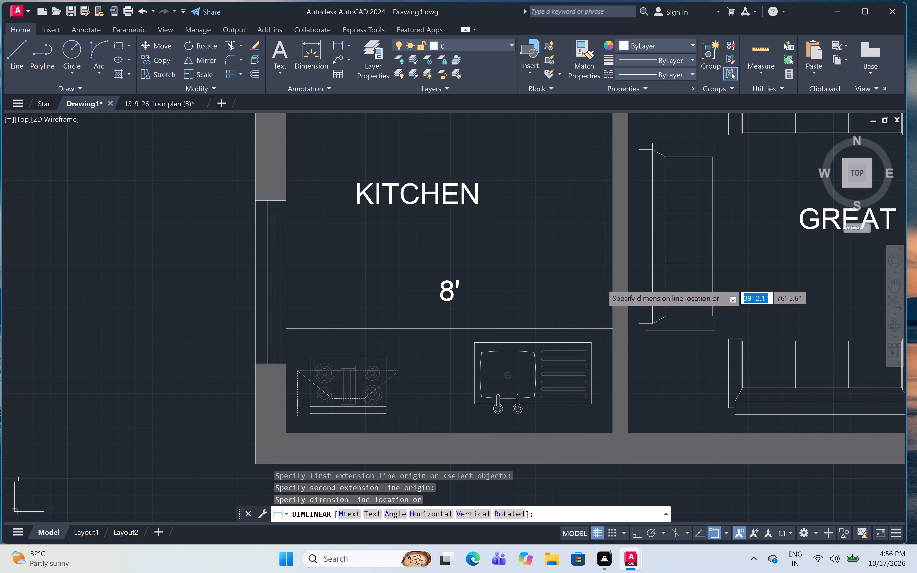
pyautogui.click(602, 282)
# Add a horizontal linear dimension for the original plan's great room inner width, from the kitchen partition to the outer wall by the entrance door.
pyautogui.moveTo(588, 245); pyautogui.dragTo(621, 334, button='middle')
pyautogui.scroll(-2, 612, 302)
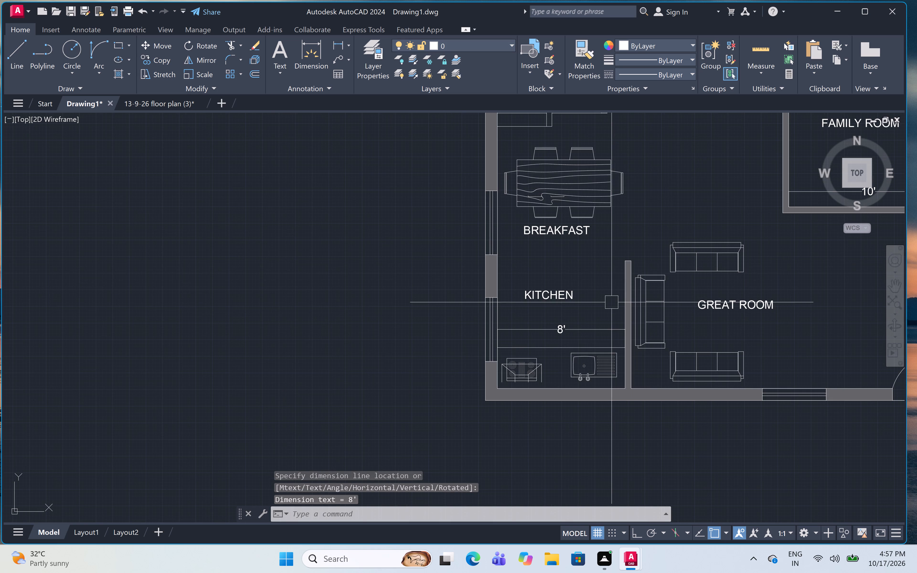
pyautogui.click(341, 42)
pyautogui.scroll(-2, 521, 174)
pyautogui.moveTo(517, 222); pyautogui.dragTo(487, 309, button='middle')
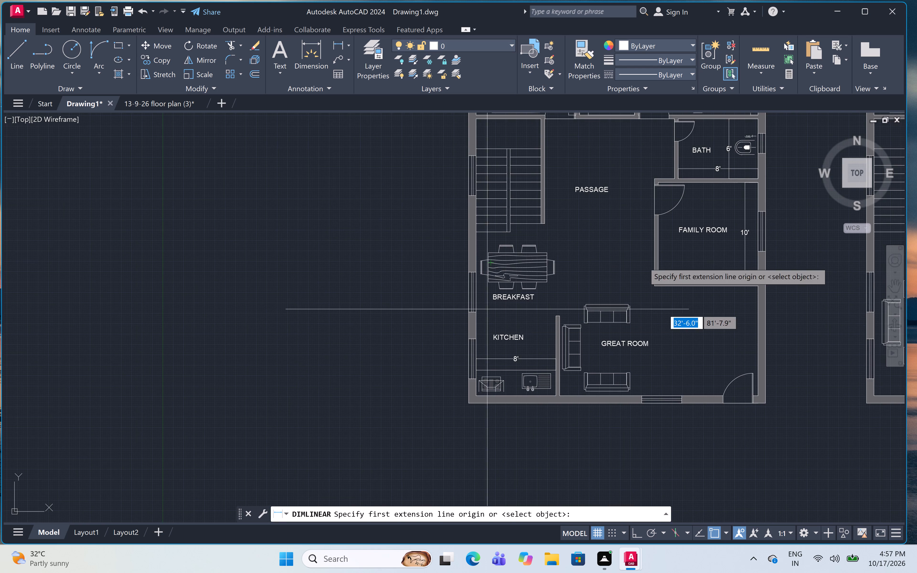
pyautogui.scroll(2, 713, 398)
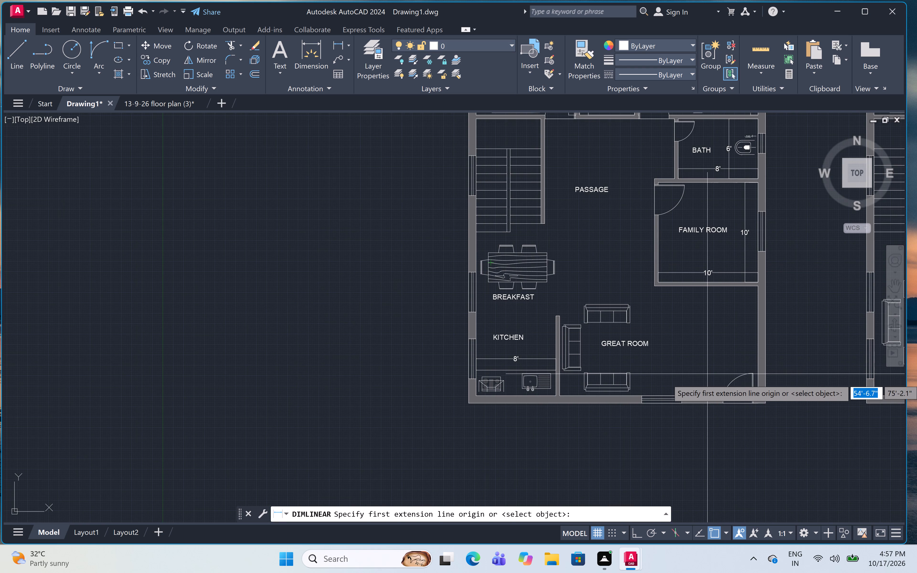
pyautogui.scroll(1, 718, 364)
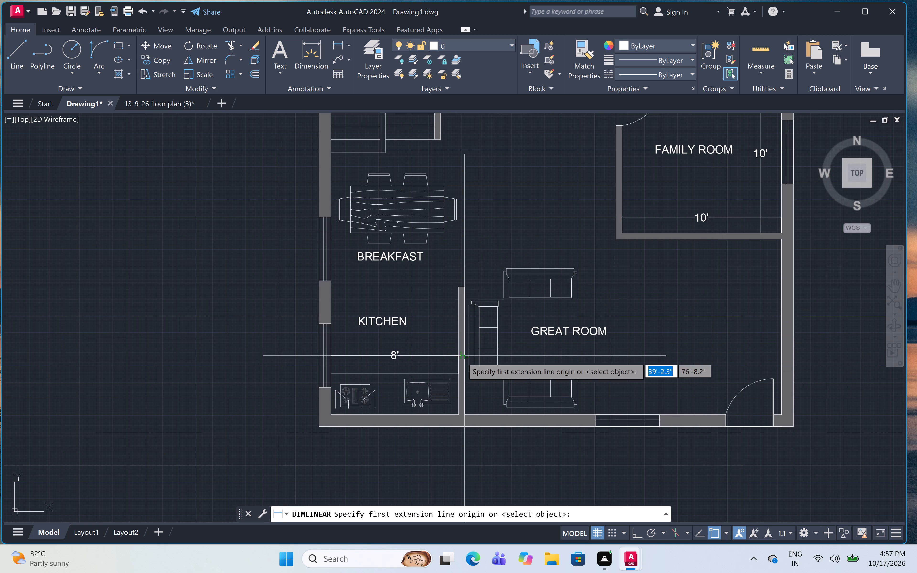
pyautogui.click(466, 413)
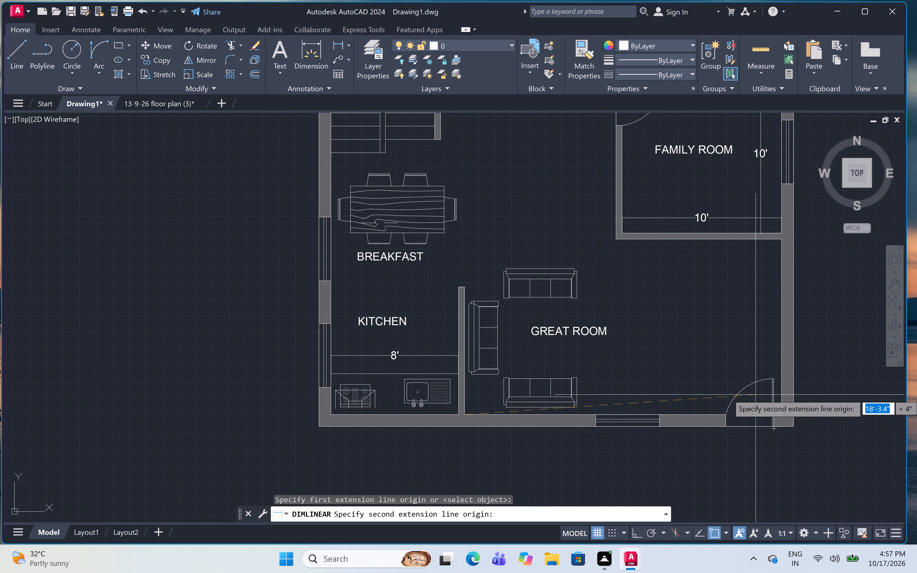
pyautogui.click(782, 415)
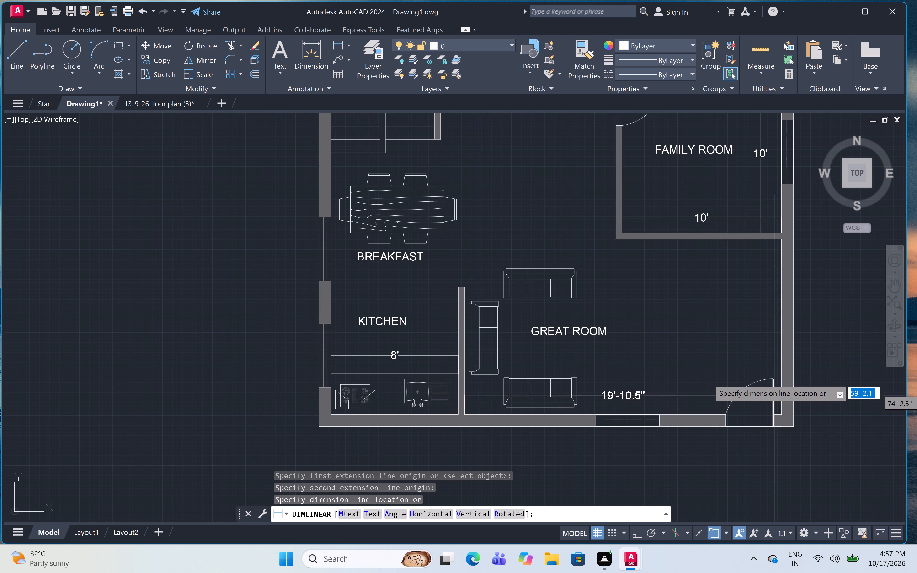
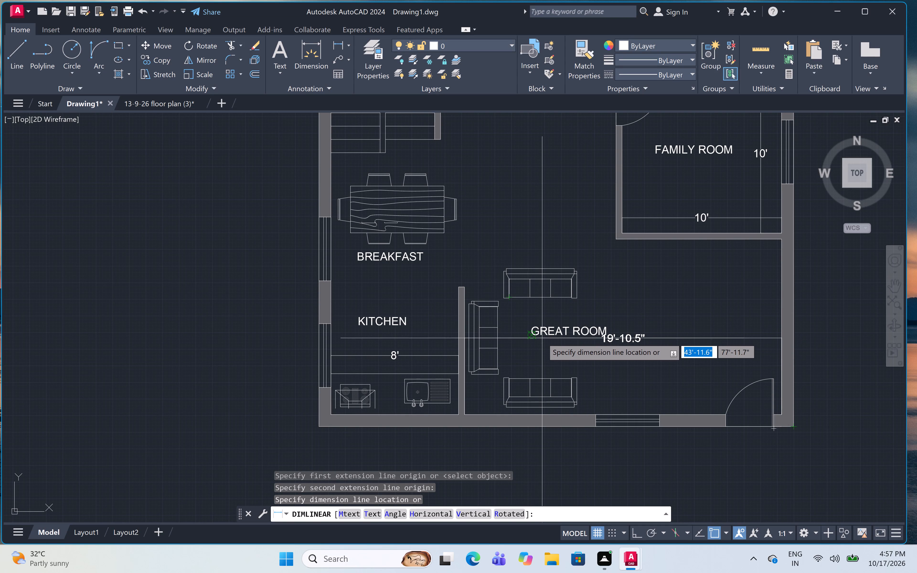
# Place the great room's horizontal width dimension just below the GREAT ROOM label.
pyautogui.click(544, 348)
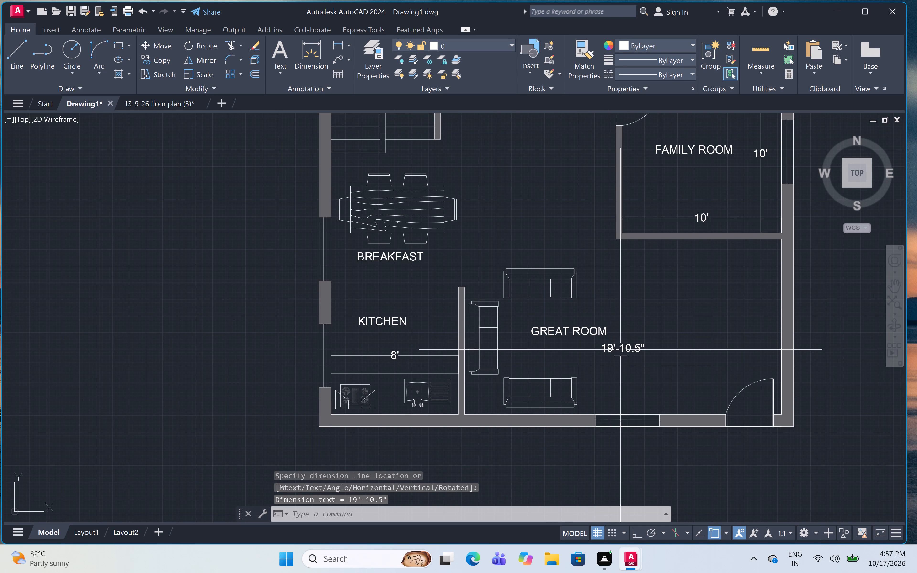
# Override the great room's width dimension text with 20' and leave text editing.
pyautogui.tripleClick(621, 350)
pyautogui.click(621, 350)
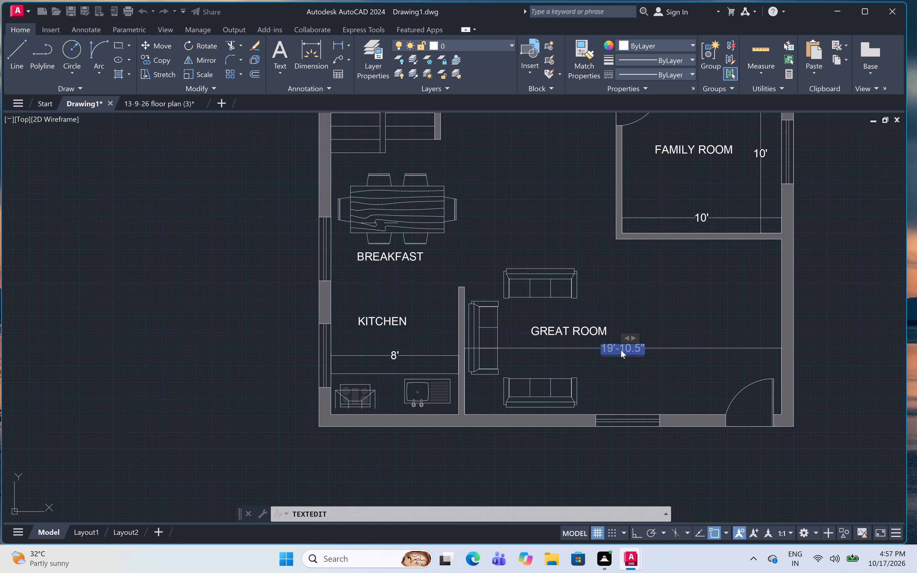
pyautogui.press('BackSpace')
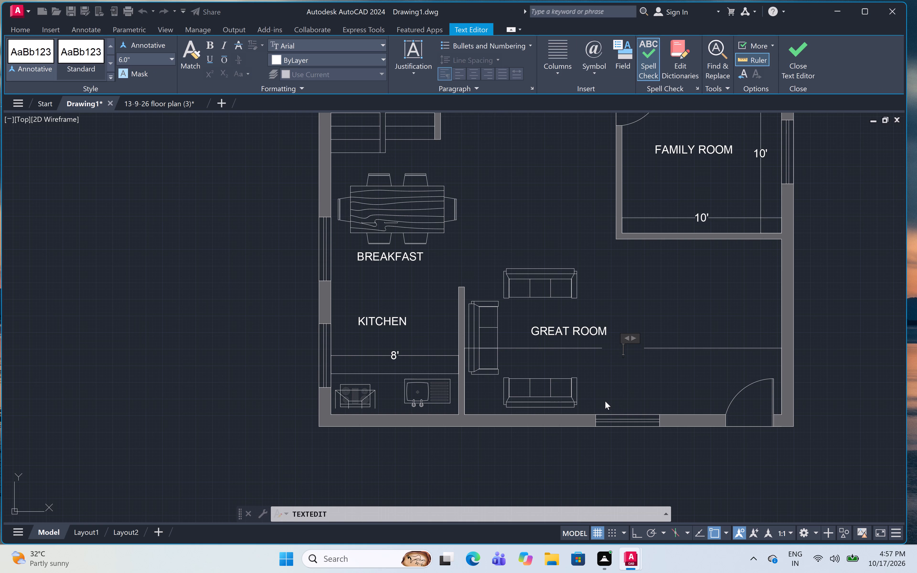
pyautogui.write("20'")
pyautogui.scroll(1, 605, 401)
pyautogui.click(636, 356)
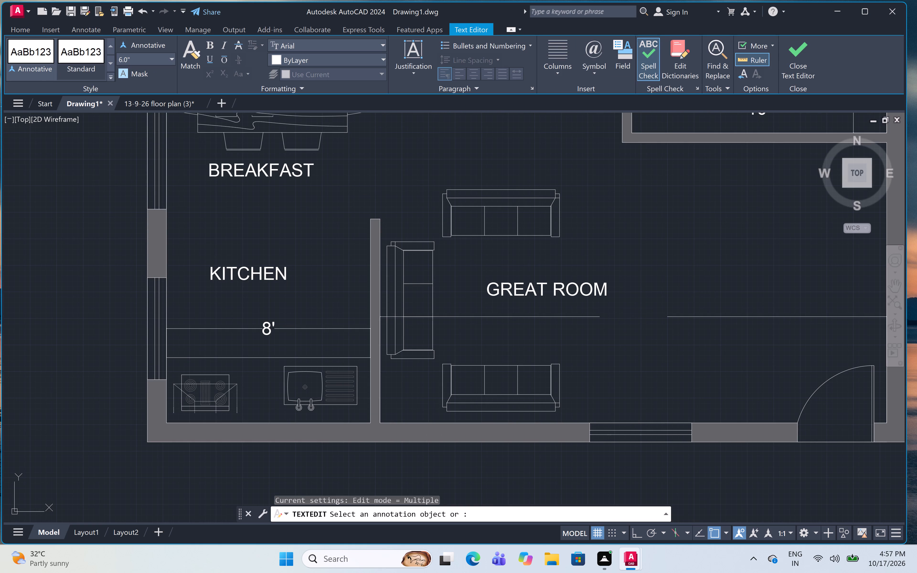
pyautogui.scroll(-2, 634, 346)
pyautogui.moveTo(694, 330); pyautogui.dragTo(504, 337, button='middle')
pyautogui.scroll(2, 553, 294)
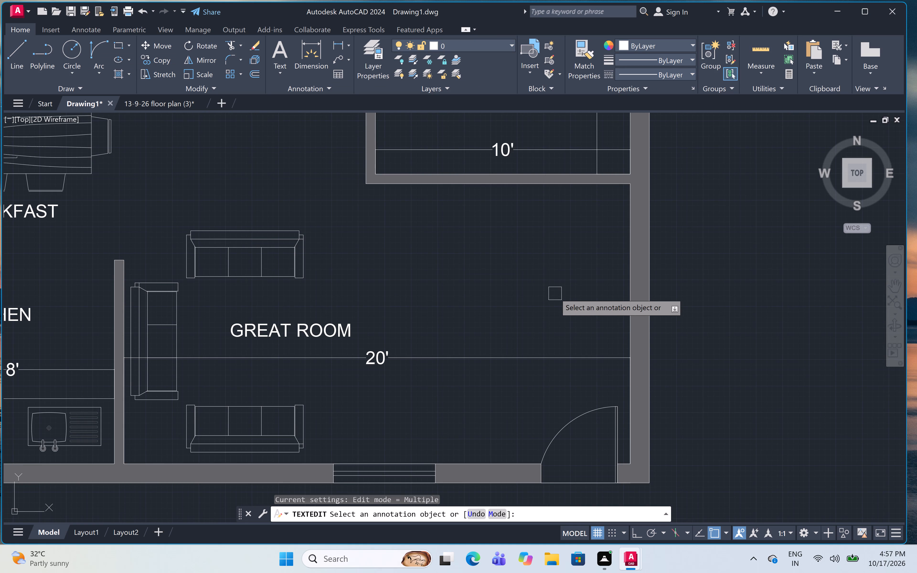
pyautogui.press('space')
pyautogui.press('space')
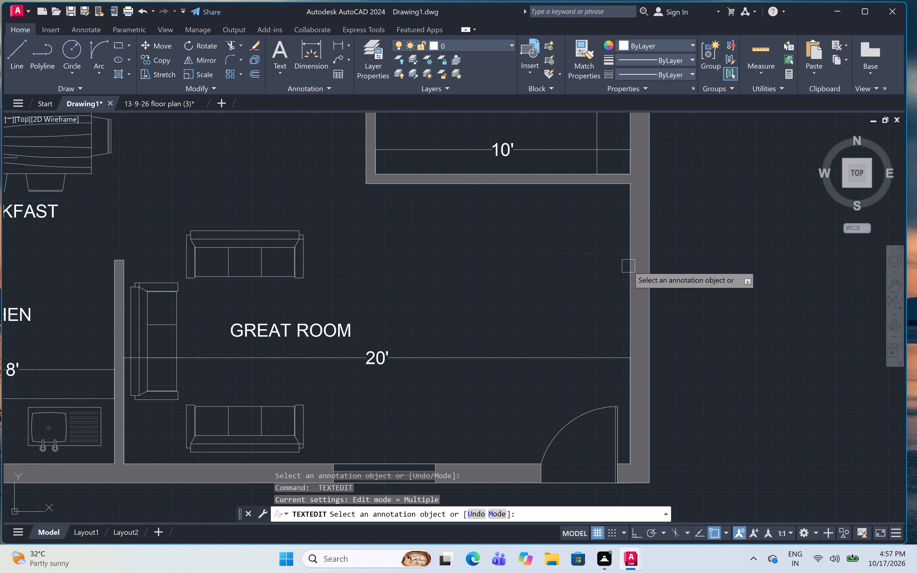
pyautogui.press('Escape')
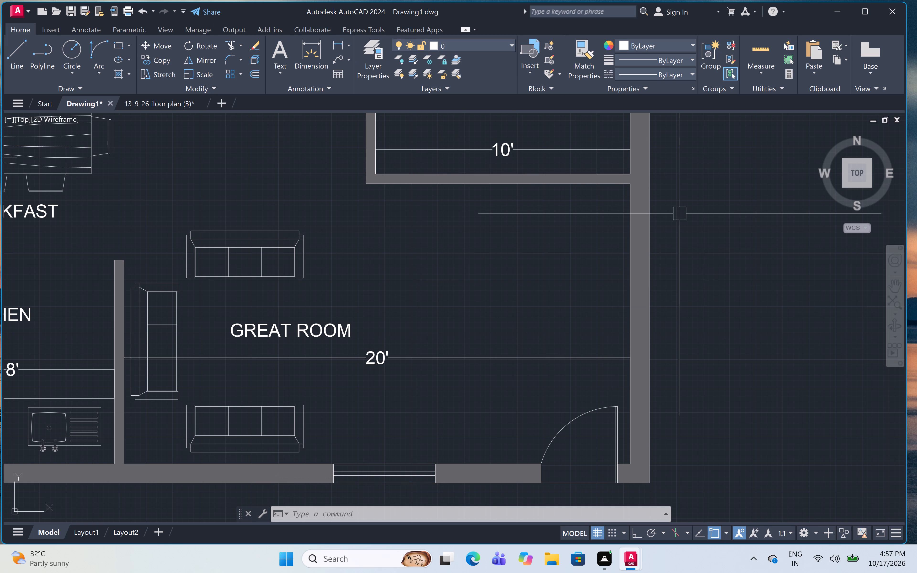
# Add a vertical linear dimension in the great room from the family room's lower wall to the bottom wall, just inside the outer wall.
pyautogui.click(338, 44)
pyautogui.click(627, 185)
pyautogui.scroll(-2, 615, 229)
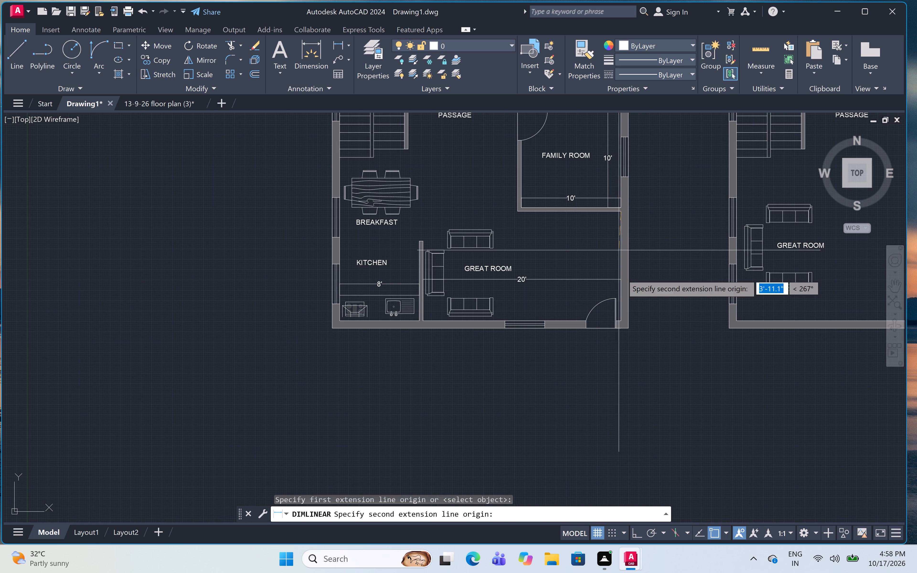
pyautogui.scroll(3, 610, 311)
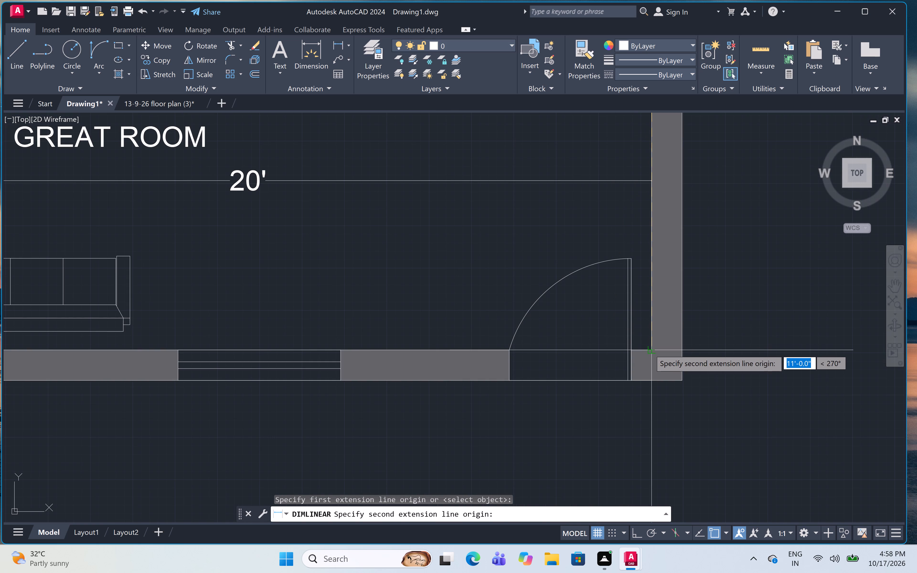
pyautogui.click(650, 349)
pyautogui.scroll(-2, 636, 333)
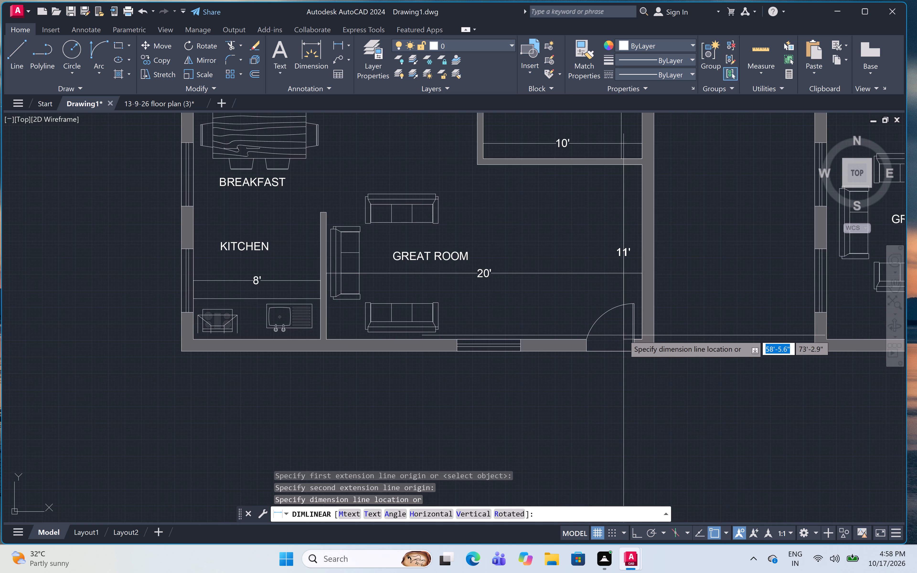
pyautogui.click(624, 334)
# Add a horizontal linear dimension across the passage from the staircase wall to the bath wall, just below the bedroom walls.
pyautogui.scroll(-1, 655, 310)
pyautogui.moveTo(655, 310); pyautogui.dragTo(619, 365, button='middle')
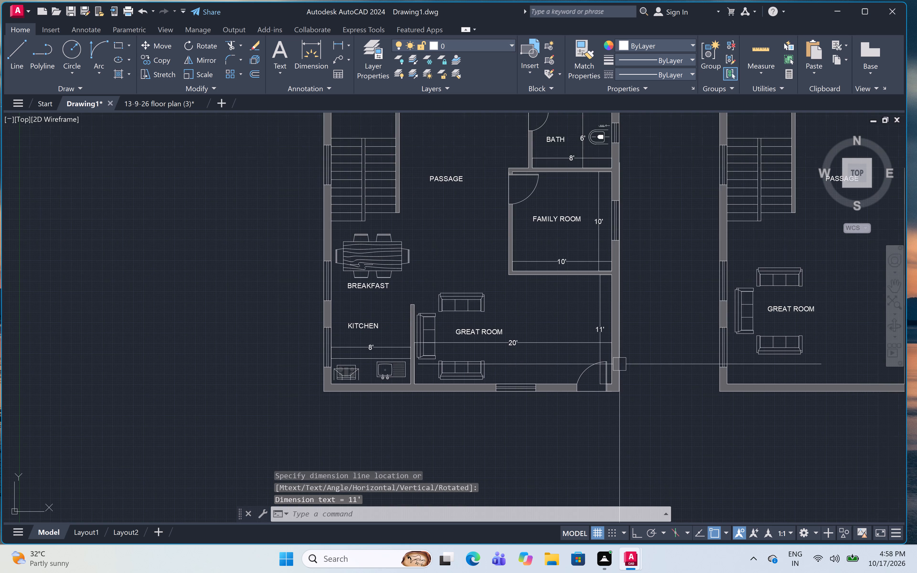
pyautogui.scroll(-1, 650, 304)
pyautogui.moveTo(651, 303); pyautogui.dragTo(595, 363, button='middle')
pyautogui.scroll(2, 450, 273)
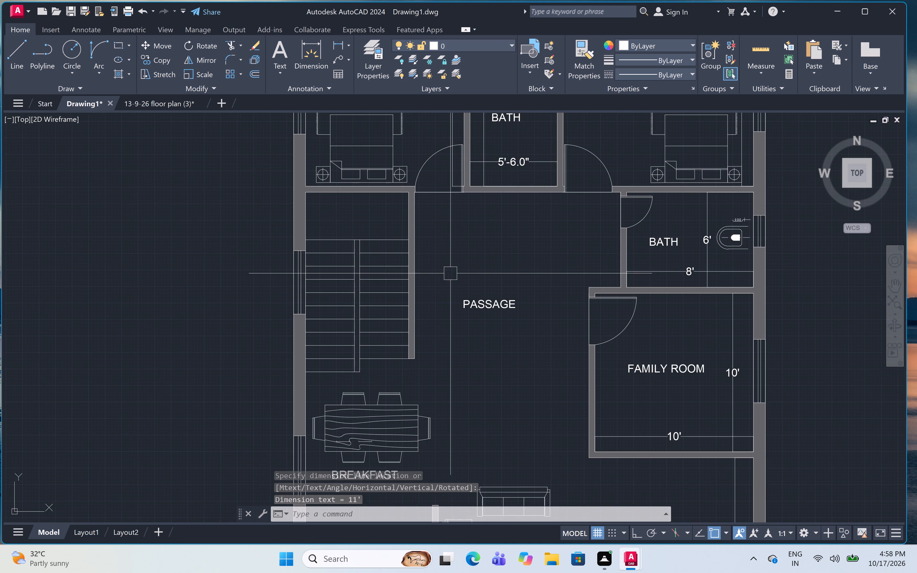
pyautogui.moveTo(450, 273); pyautogui.dragTo(460, 301, button='middle')
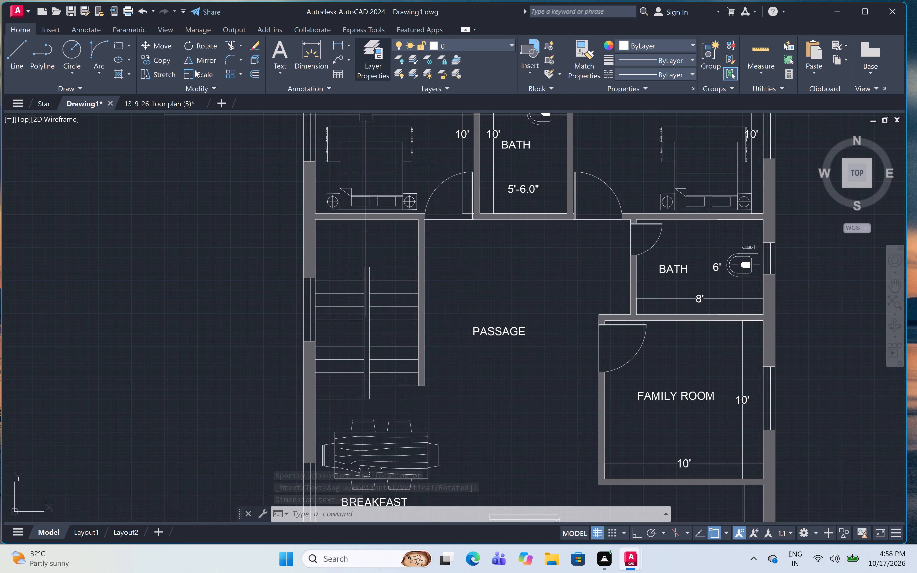
pyautogui.click(333, 41)
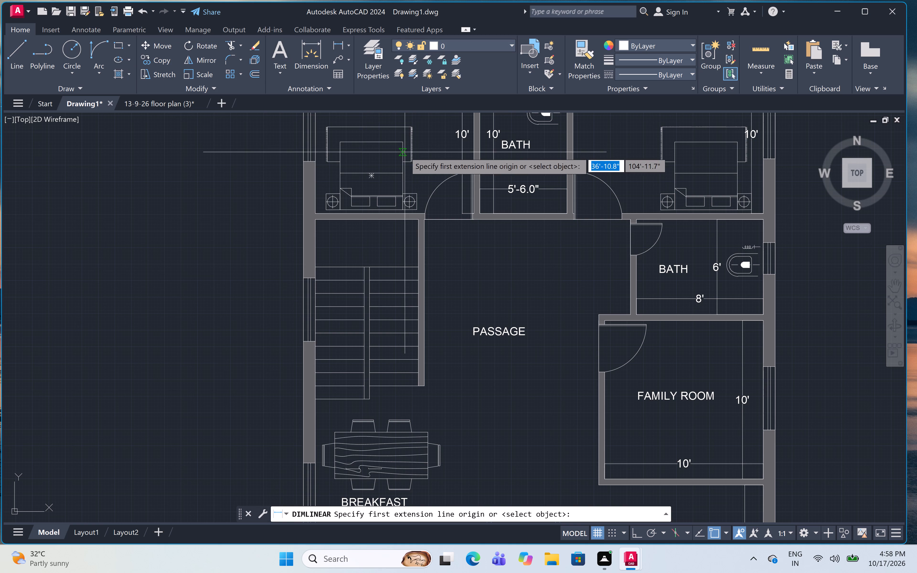
pyautogui.scroll(1, 454, 199)
pyautogui.scroll(2, 406, 230)
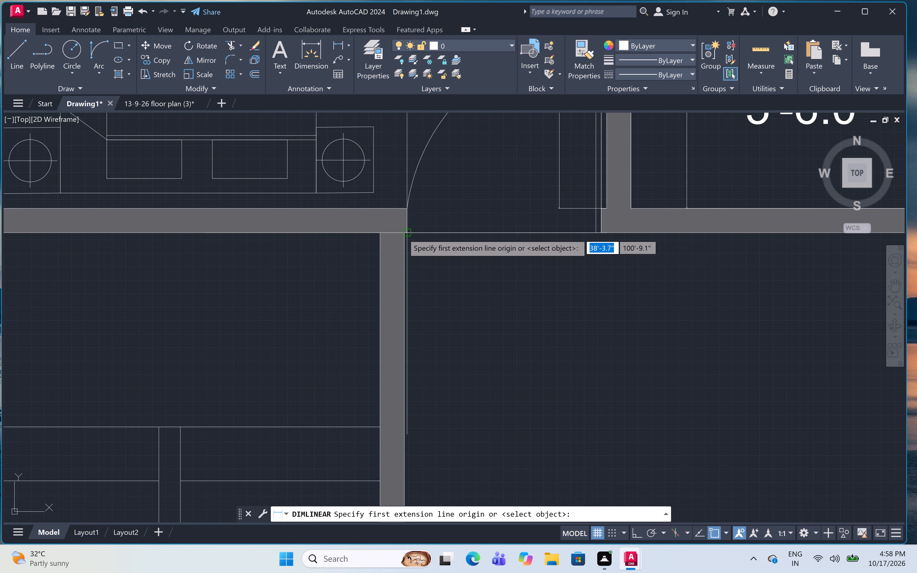
pyautogui.scroll(3, 407, 235)
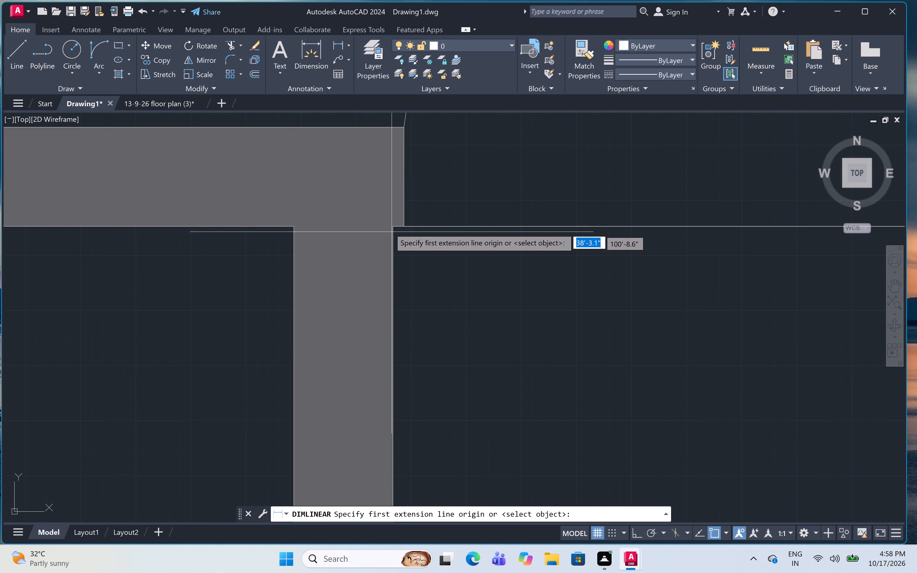
pyautogui.click(390, 226)
pyautogui.scroll(-5, 400, 257)
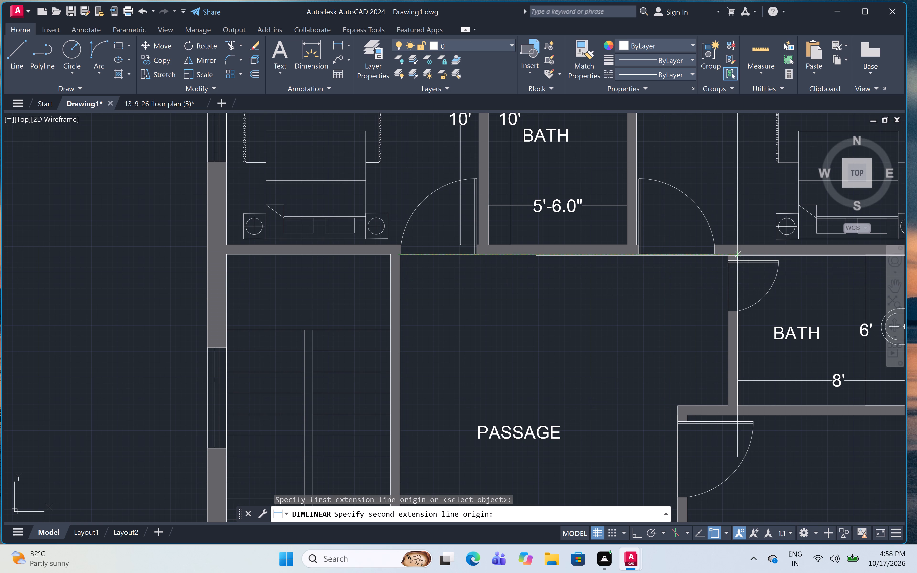
pyautogui.scroll(3, 709, 258)
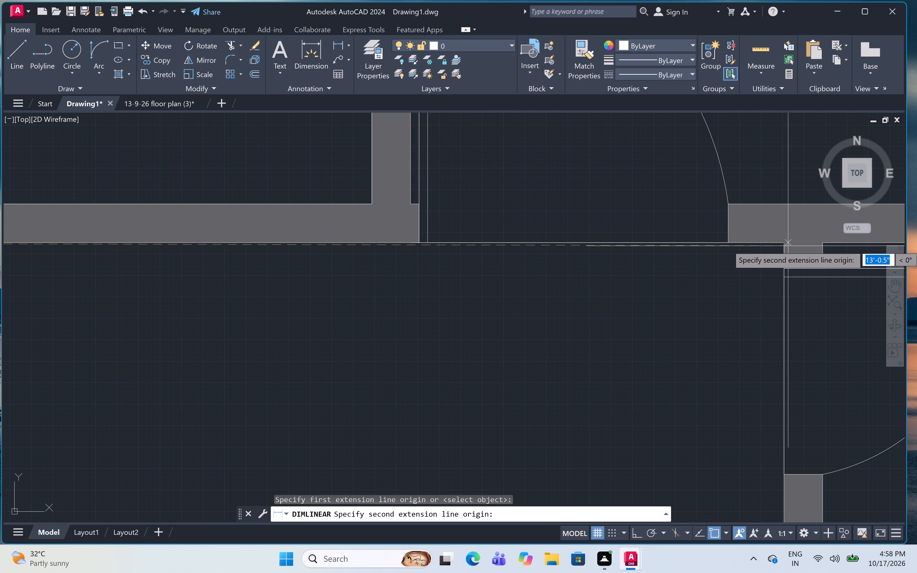
pyautogui.click(782, 246)
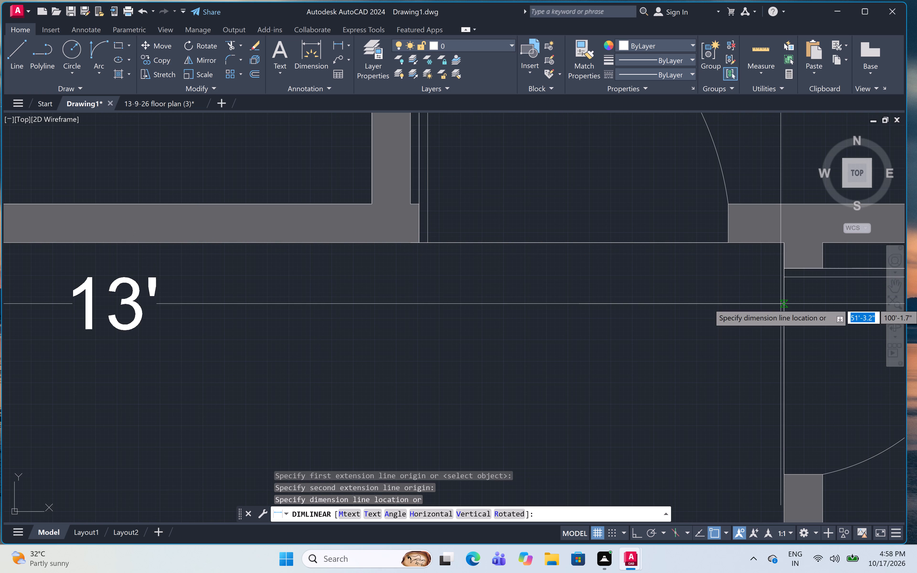
pyautogui.scroll(-2, 780, 303)
pyautogui.click(780, 312)
pyautogui.scroll(-4, 699, 322)
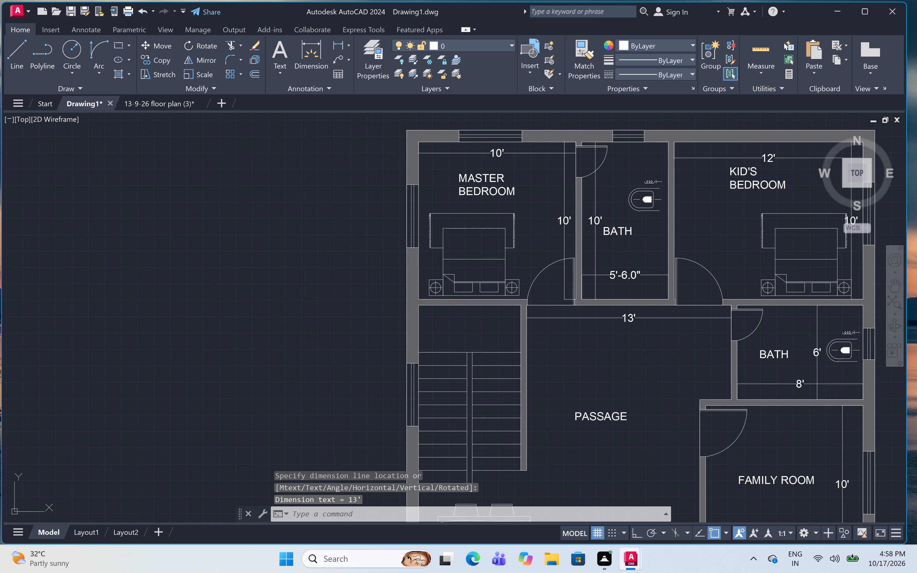
# Add a horizontal linear dimension for the master bedroom's width in the second floor plan, above the room label.
pyautogui.moveTo(693, 354); pyautogui.dragTo(663, 329, button='middle')
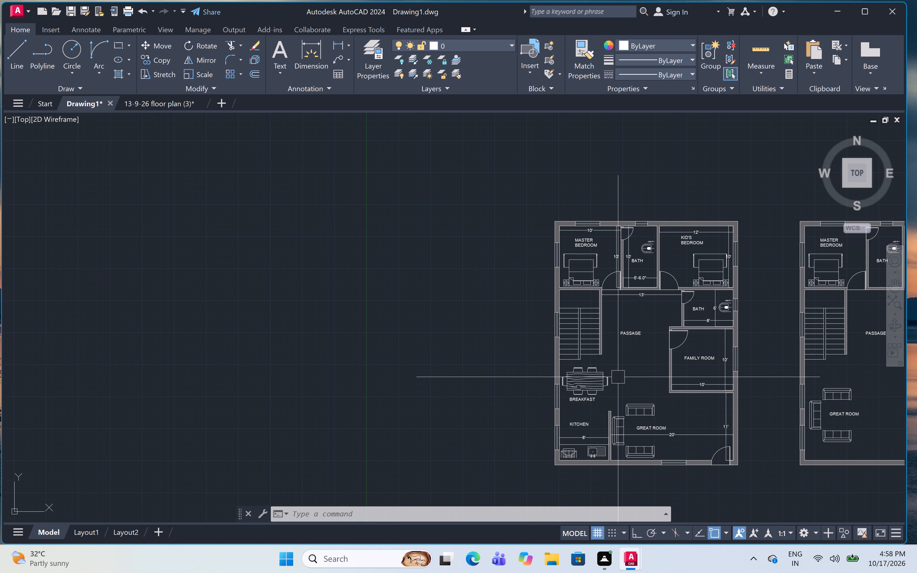
pyautogui.scroll(-2, 617, 347)
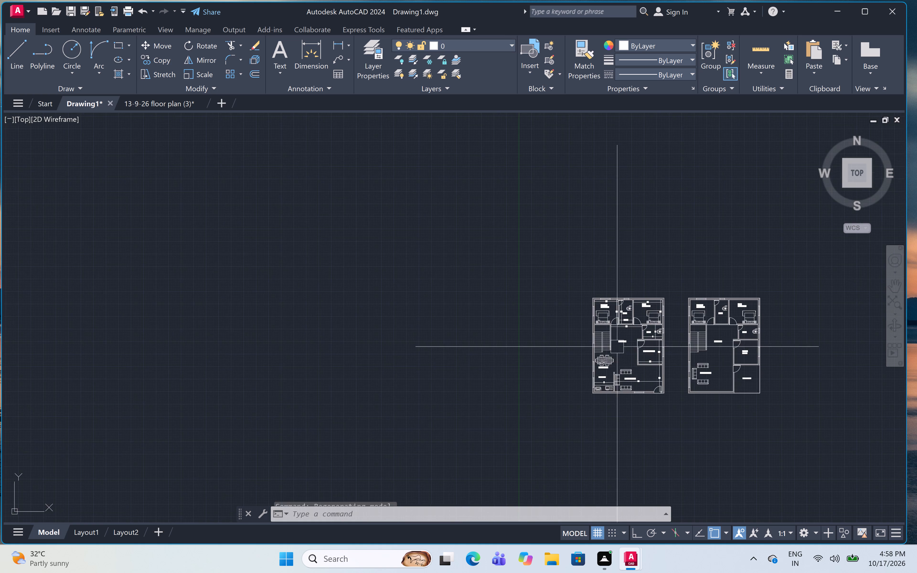
pyautogui.moveTo(617, 347); pyautogui.dragTo(490, 318, button='middle')
pyautogui.scroll(2, 505, 314)
pyautogui.moveTo(505, 314); pyautogui.dragTo(496, 329, button='middle')
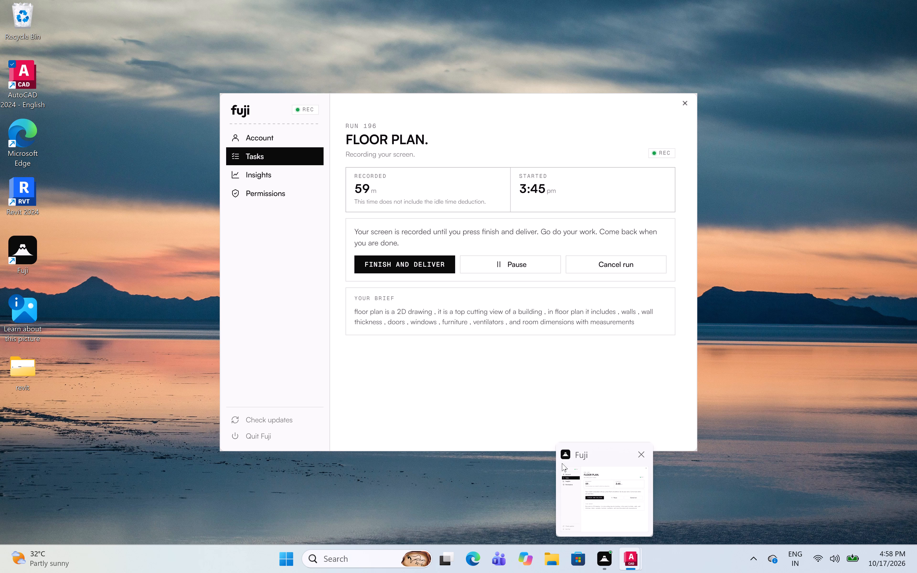
pyautogui.scroll(-1, 590, 359)
pyautogui.moveTo(593, 368); pyautogui.dragTo(526, 361, button='middle')
pyautogui.scroll(4, 586, 272)
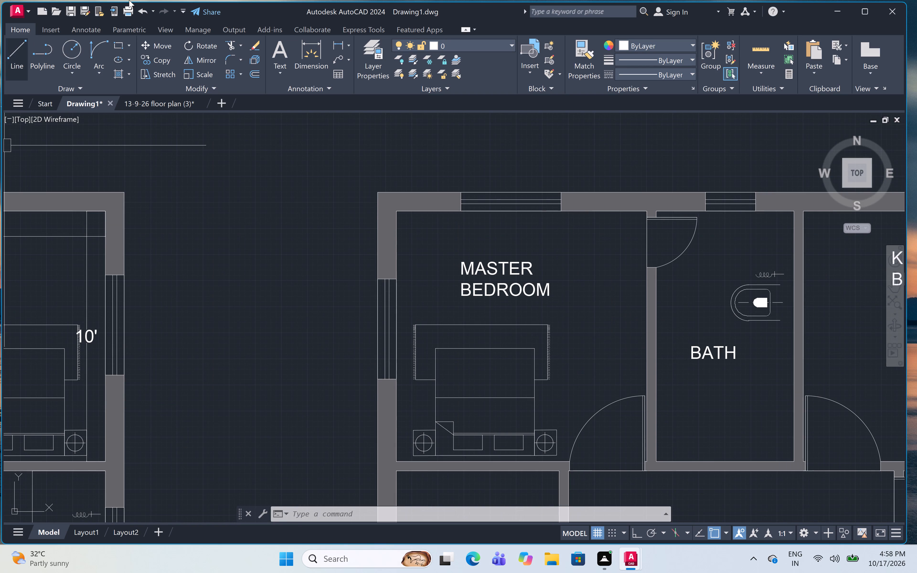
pyautogui.click(333, 44)
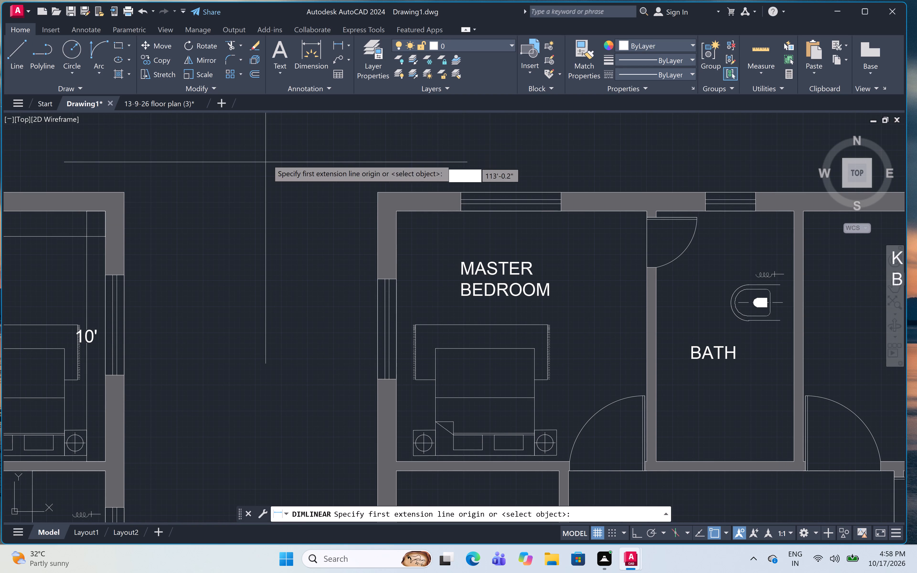
pyautogui.click(395, 213)
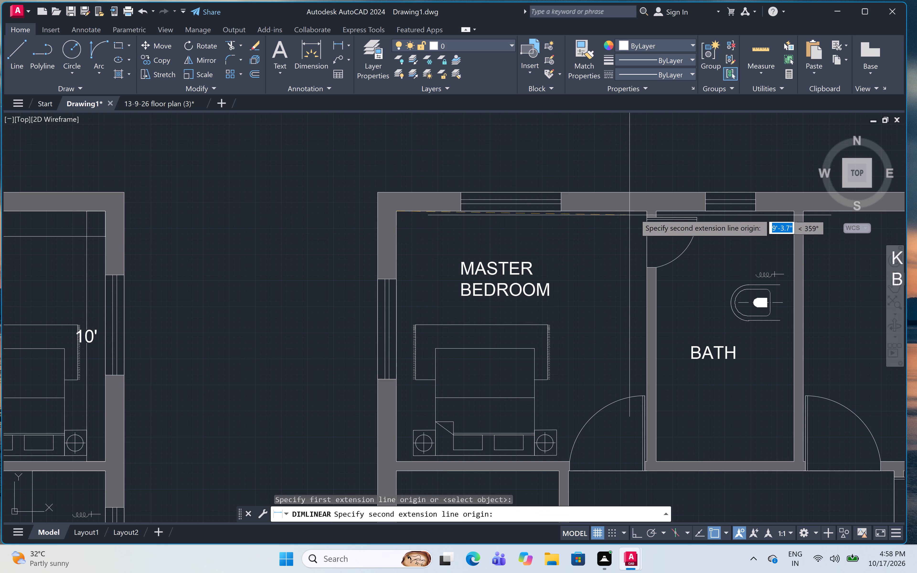
pyautogui.click(645, 211)
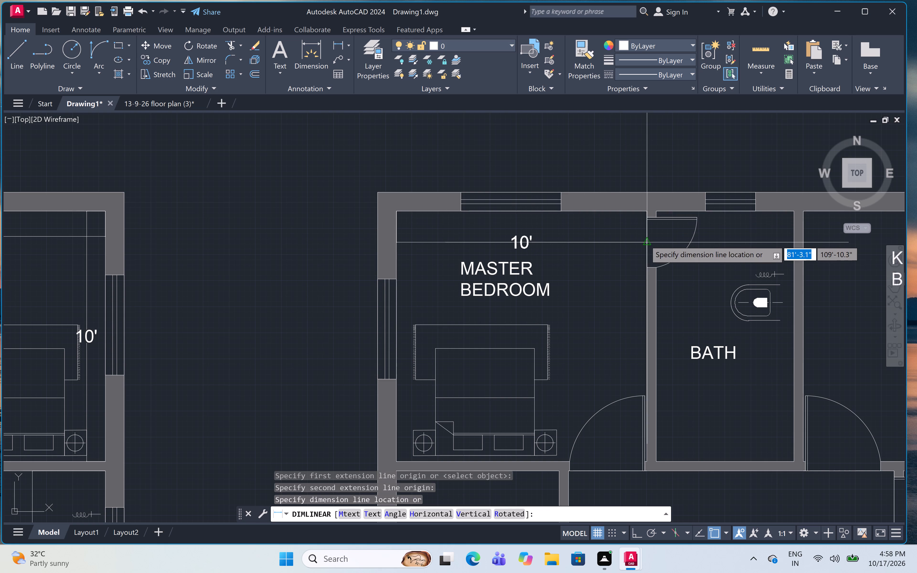
pyautogui.click(645, 240)
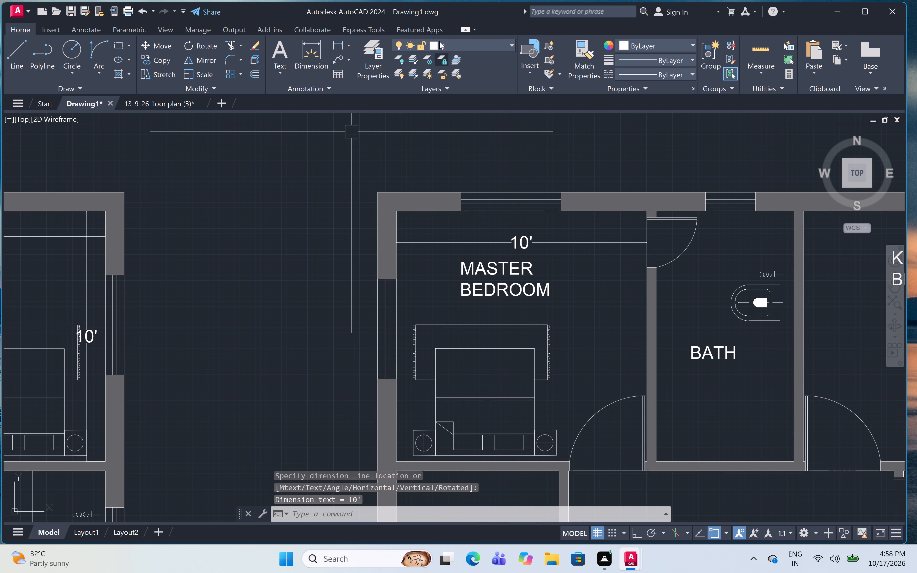
# Add a vertical linear dimension for the second plan's master bedroom along the bath wall, placed inside the bedroom.
pyautogui.click(344, 42)
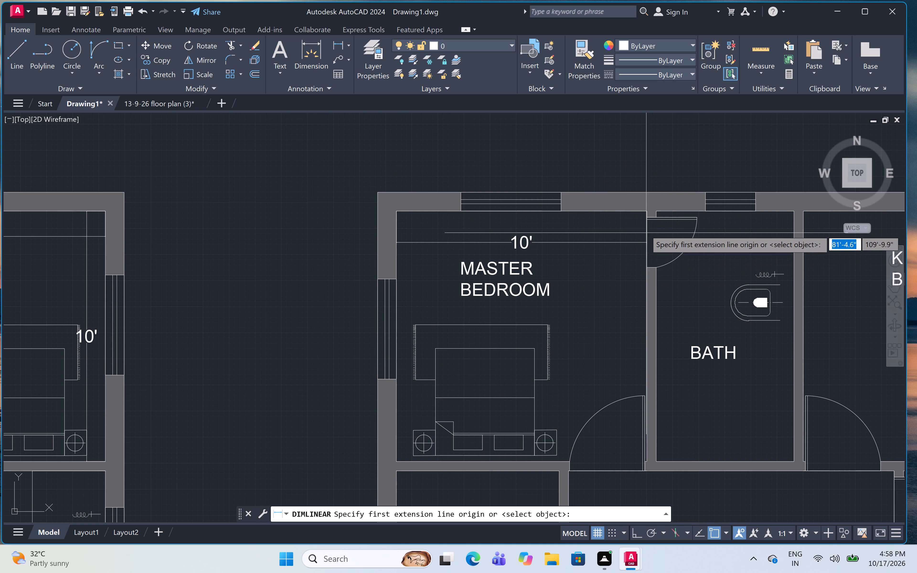
pyautogui.click(644, 211)
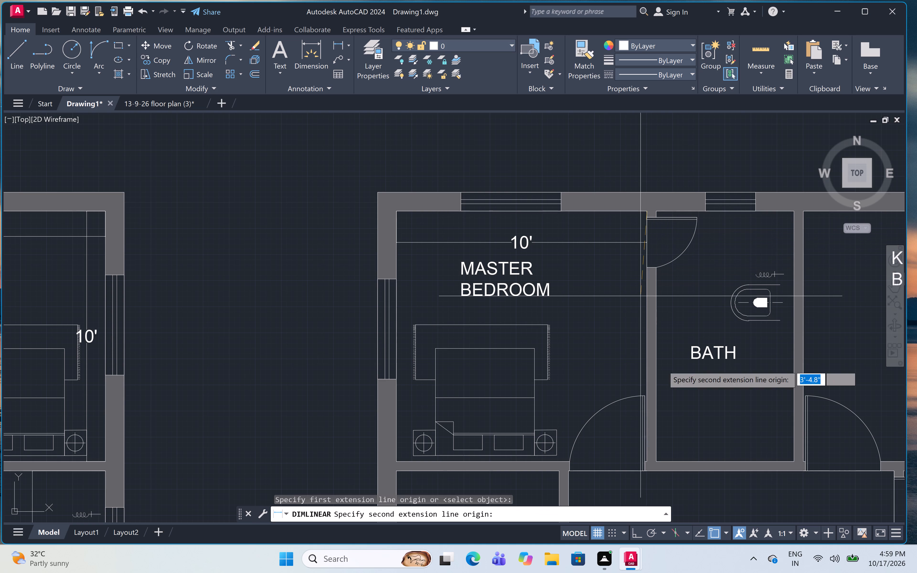
pyautogui.scroll(5, 645, 468)
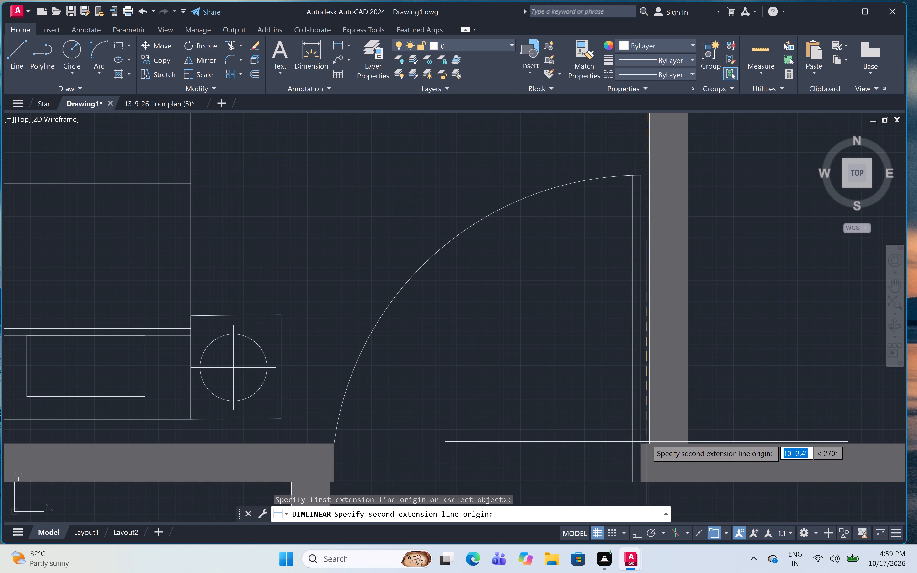
pyautogui.click(650, 443)
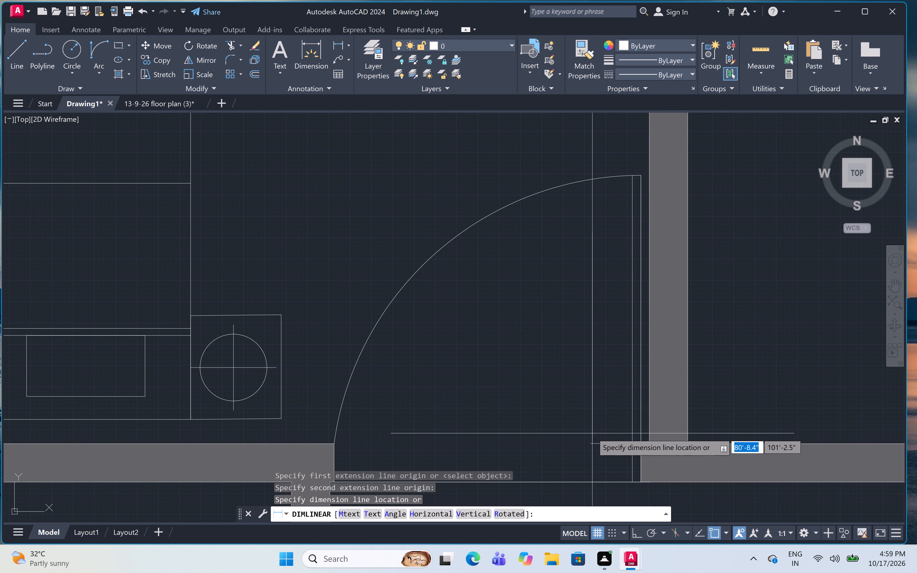
pyautogui.scroll(-2, 592, 433)
pyautogui.click(555, 427)
pyautogui.scroll(-3, 555, 407)
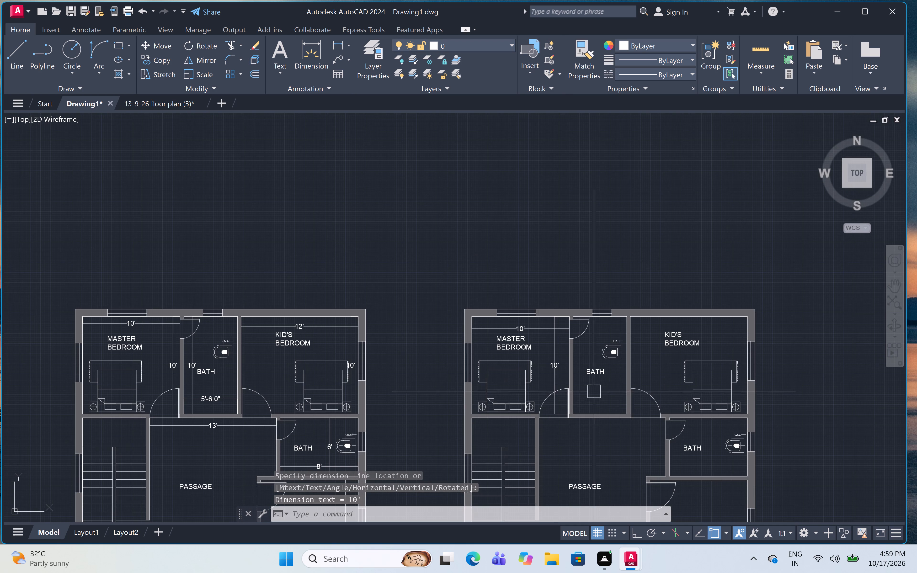
pyautogui.moveTo(595, 391); pyautogui.dragTo(522, 371, button='middle')
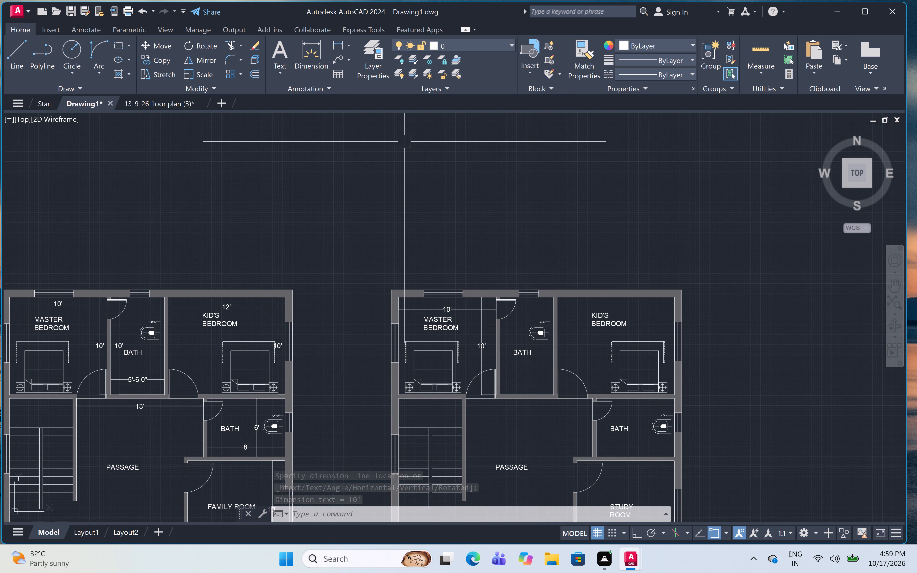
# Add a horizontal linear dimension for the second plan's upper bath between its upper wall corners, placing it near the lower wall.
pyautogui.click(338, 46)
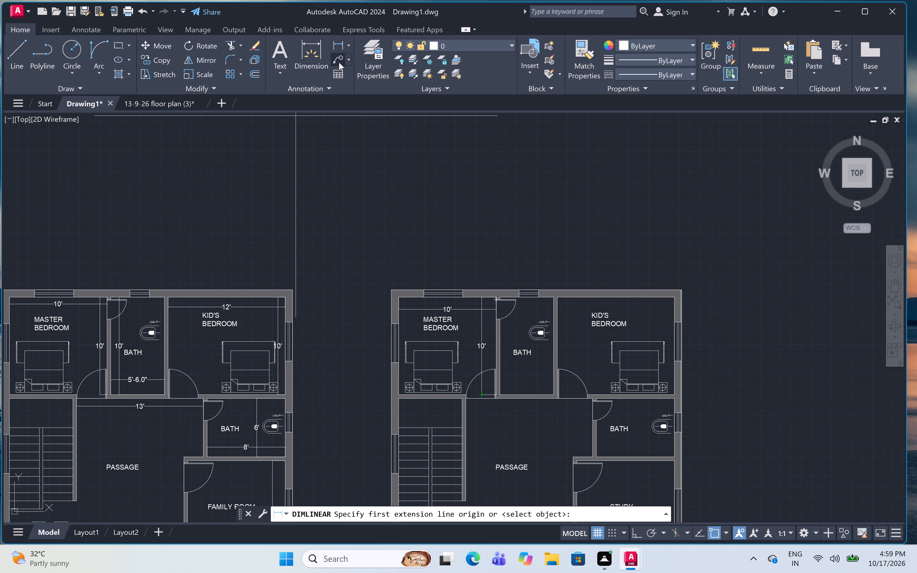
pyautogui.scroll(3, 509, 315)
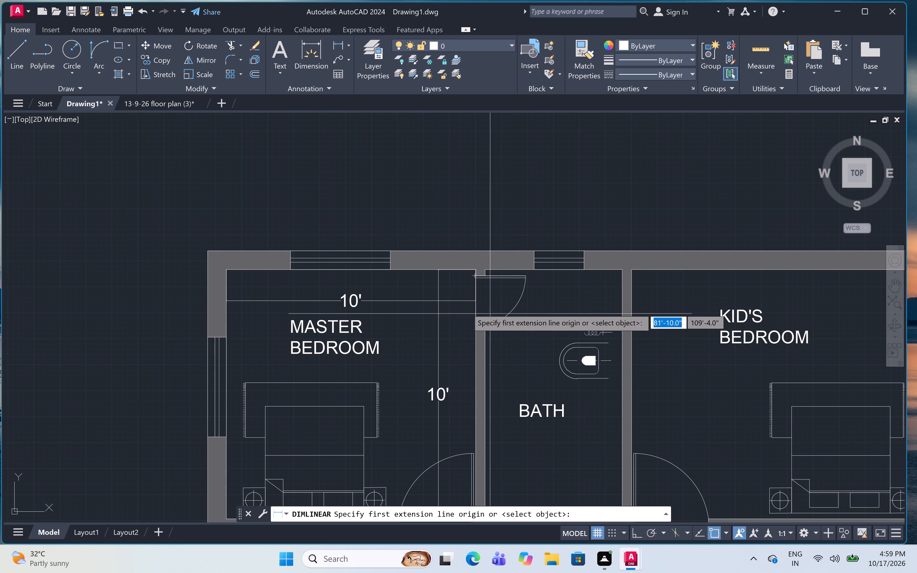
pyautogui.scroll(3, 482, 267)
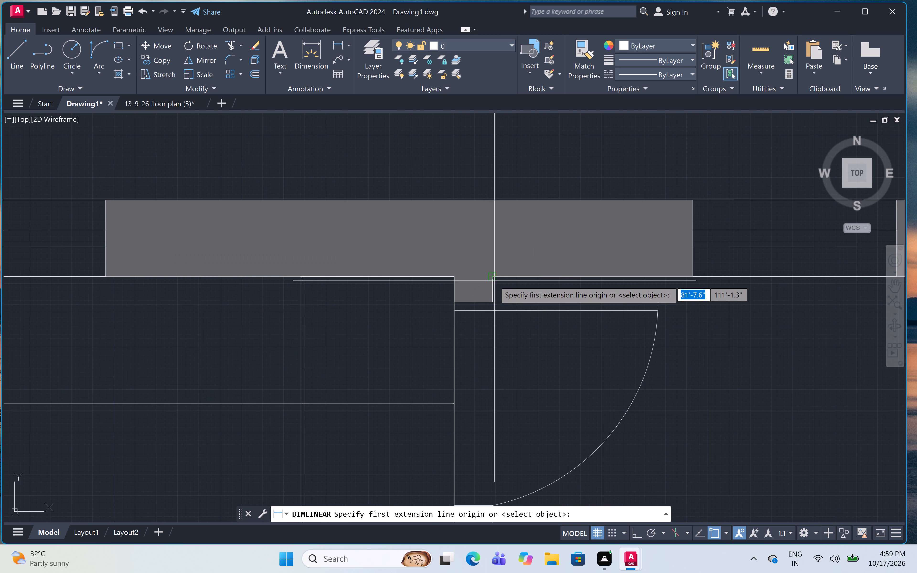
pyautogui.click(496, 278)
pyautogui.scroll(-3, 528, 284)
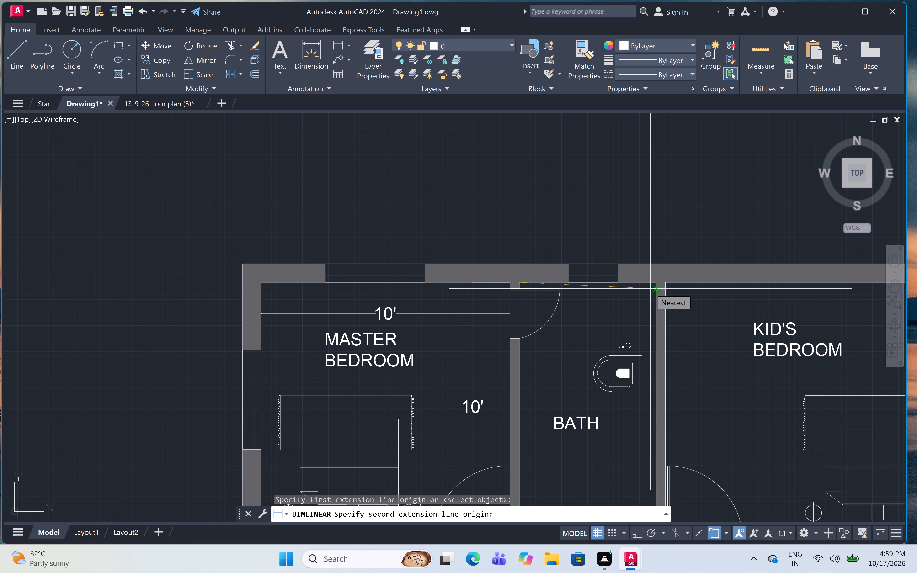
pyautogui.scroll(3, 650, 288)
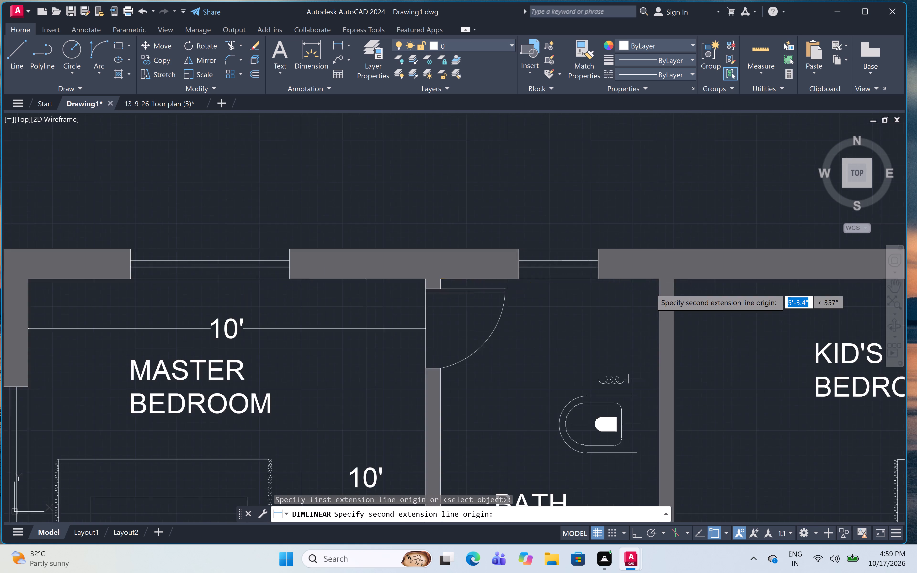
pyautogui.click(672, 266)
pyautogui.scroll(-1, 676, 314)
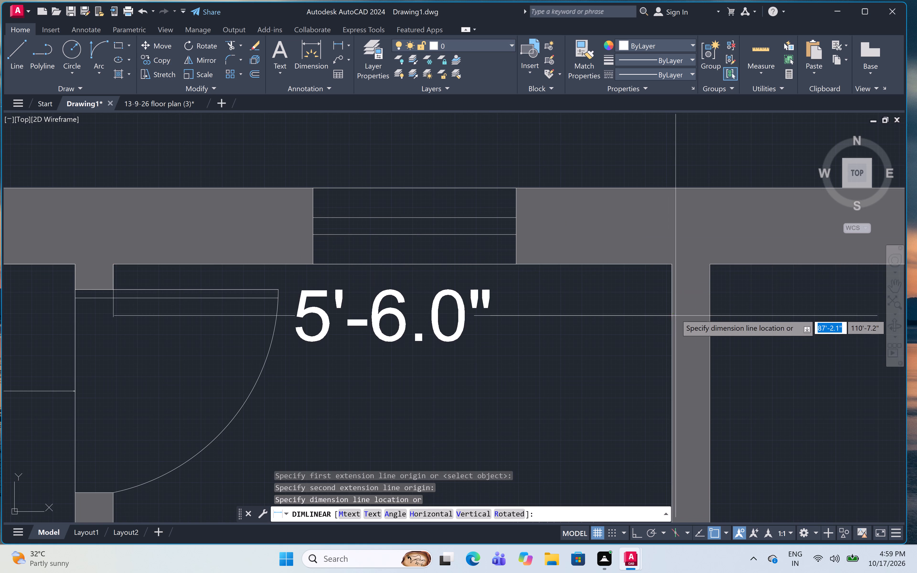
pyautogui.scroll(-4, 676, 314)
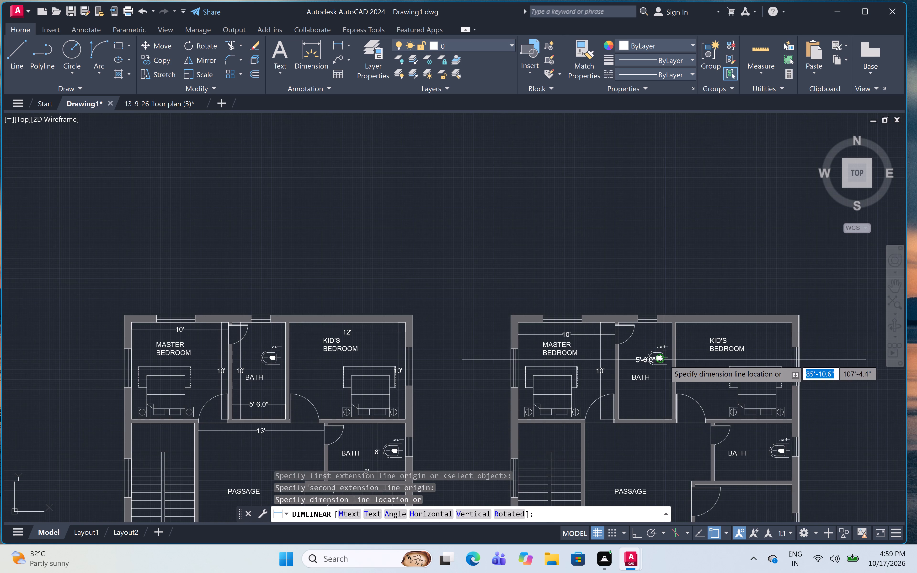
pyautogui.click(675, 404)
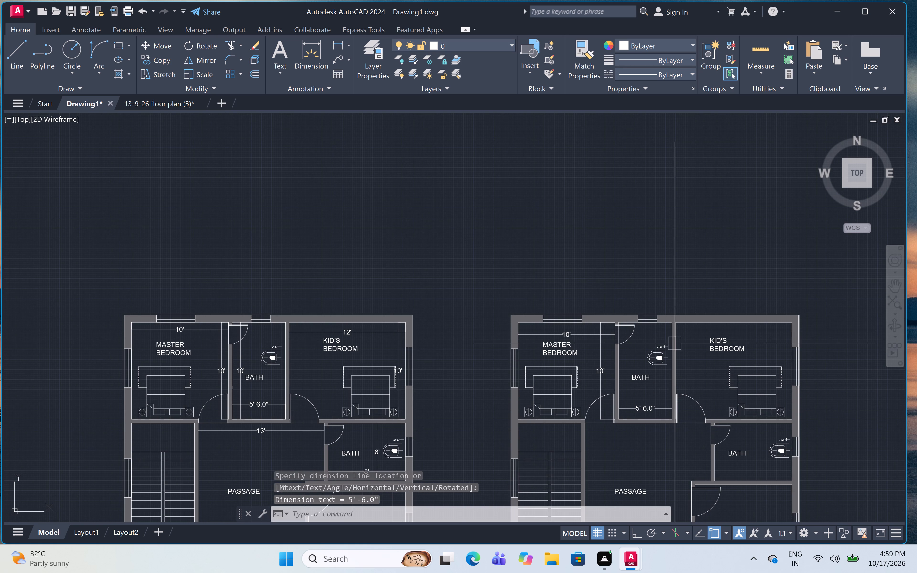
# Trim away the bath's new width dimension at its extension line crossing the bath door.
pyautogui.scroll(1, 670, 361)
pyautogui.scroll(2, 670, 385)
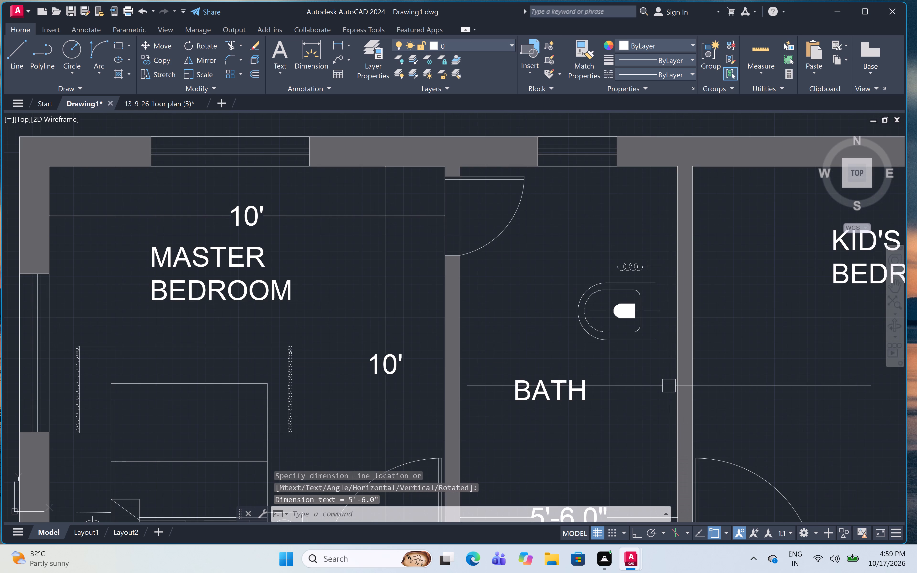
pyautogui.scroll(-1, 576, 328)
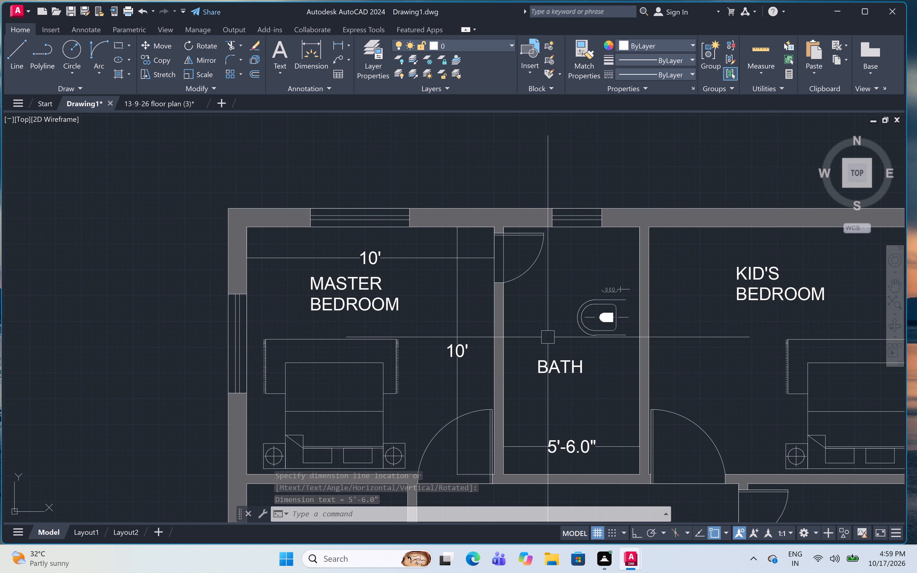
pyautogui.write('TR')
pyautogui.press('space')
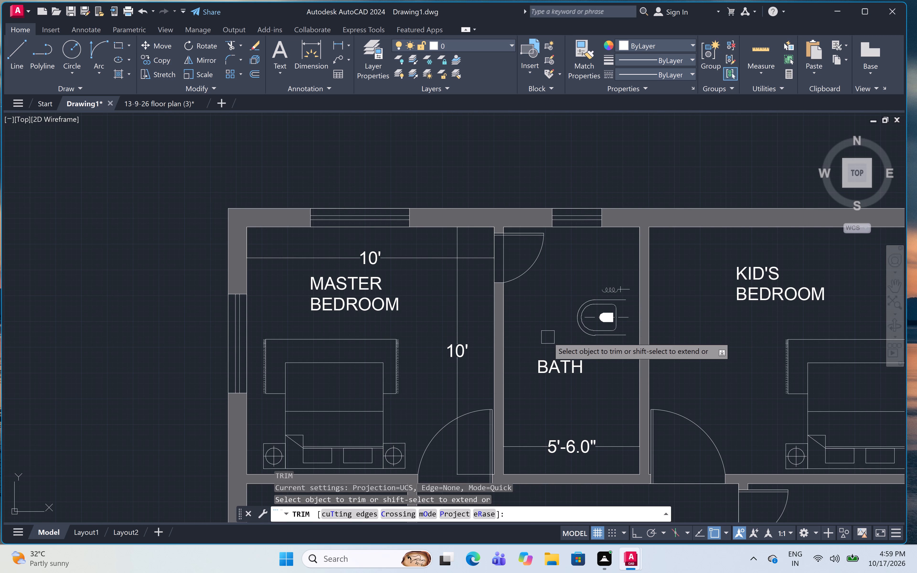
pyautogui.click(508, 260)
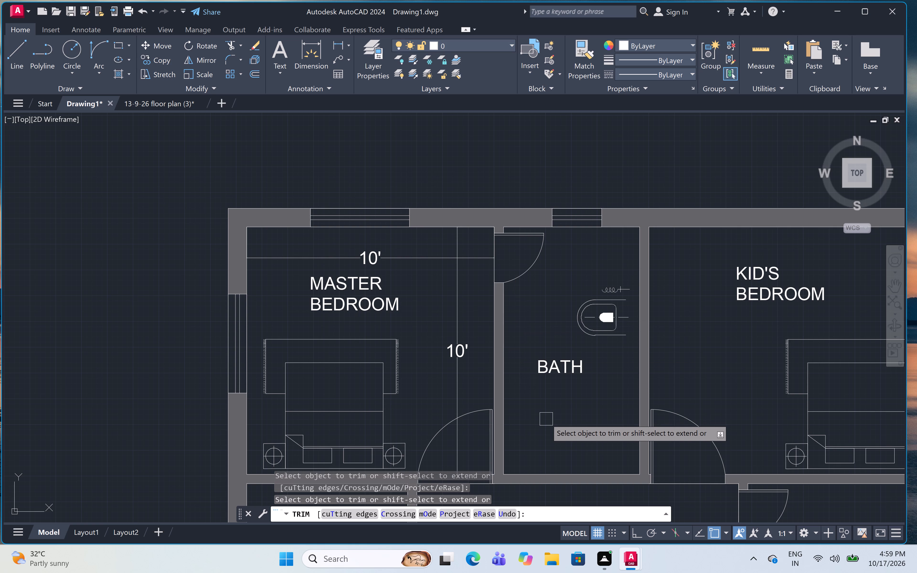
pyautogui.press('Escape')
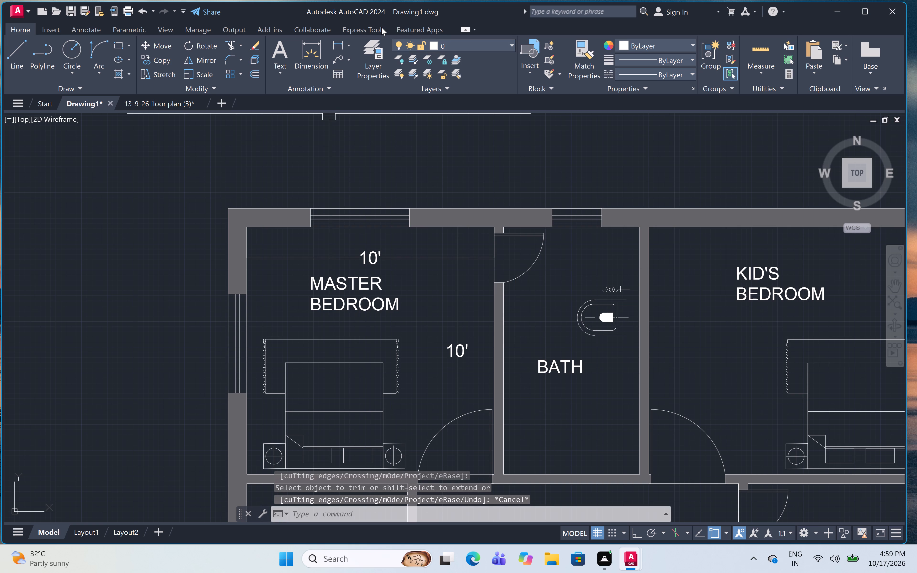
# Add a horizontal linear dimension for the second plan's upper bath between its lower wall corners, placed just above the lower wall.
pyautogui.click(337, 41)
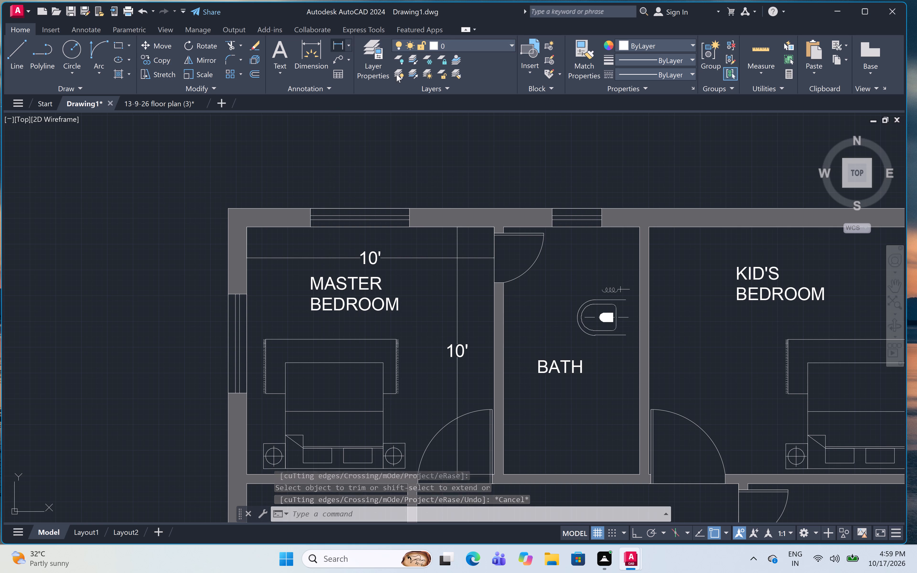
pyautogui.scroll(-2, 507, 273)
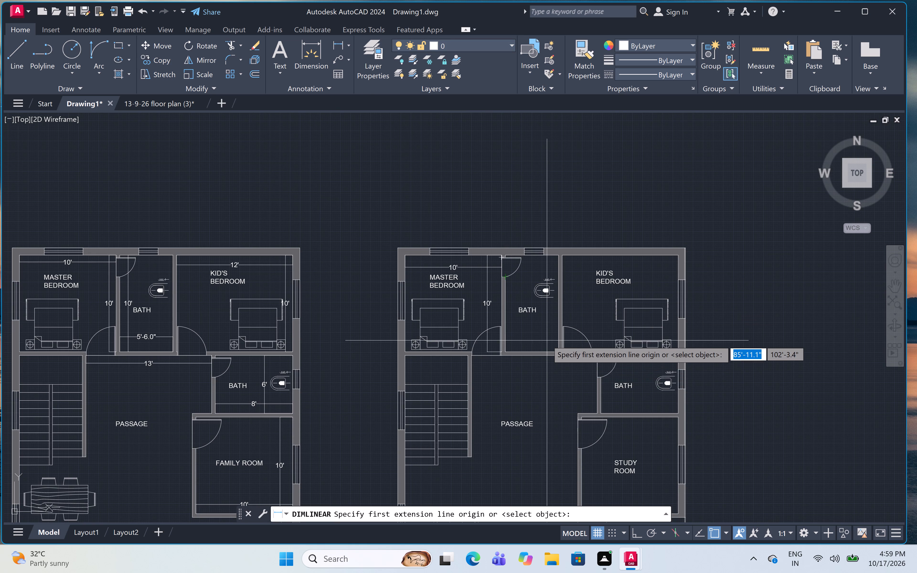
pyautogui.scroll(3, 547, 340)
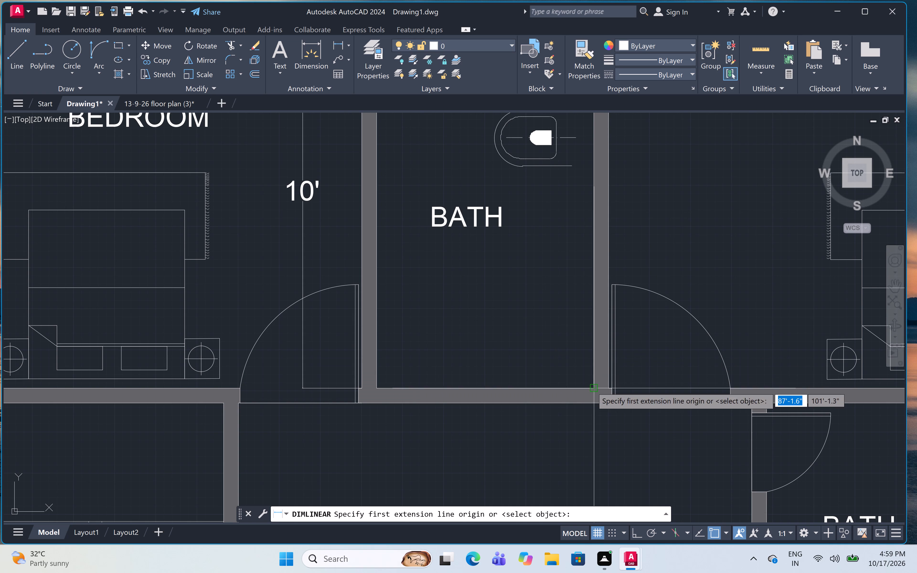
pyautogui.click(592, 387)
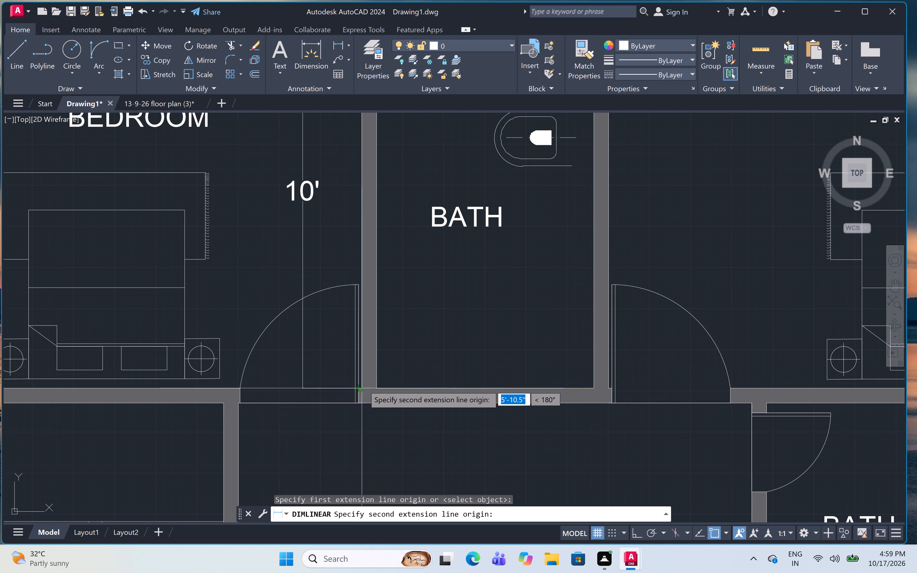
pyautogui.click(379, 387)
pyautogui.click(380, 348)
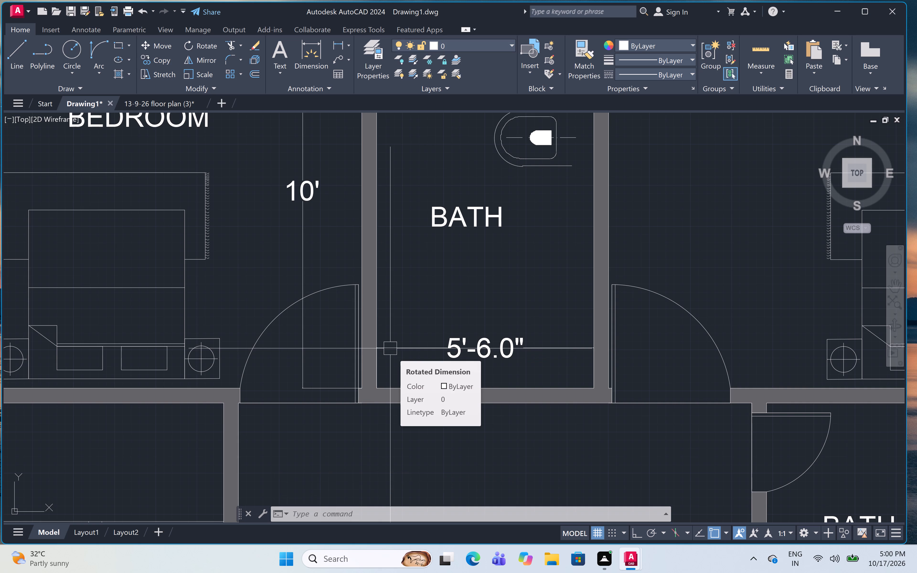
# Add a vertical linear dimension for the same bath between the corners of the kid's bedroom wall, placed through the room's middle.
pyautogui.scroll(-2, 385, 357)
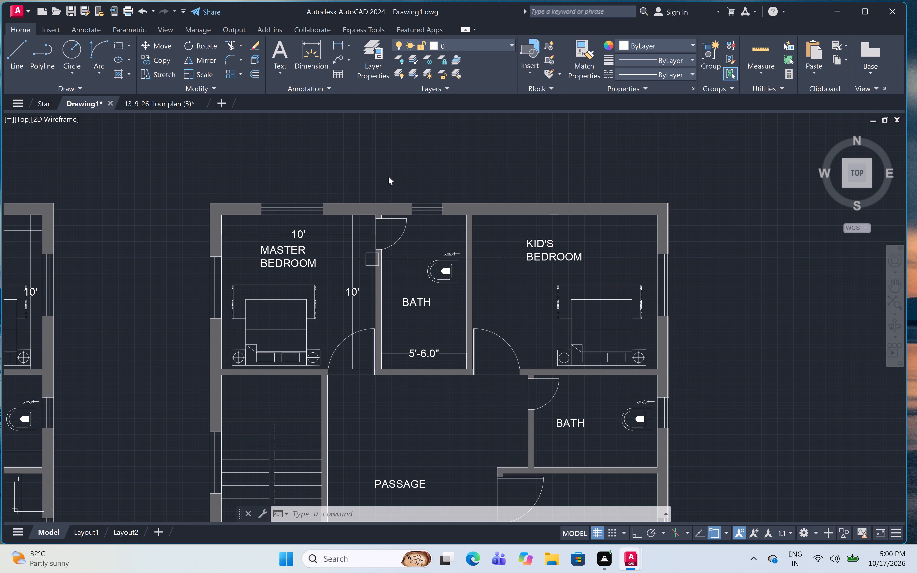
pyautogui.click(339, 46)
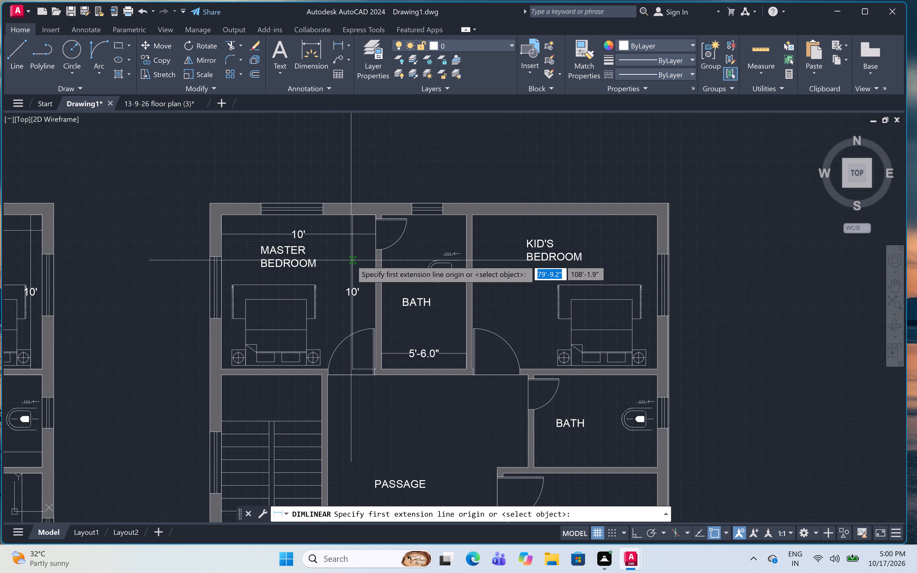
pyautogui.scroll(2, 469, 223)
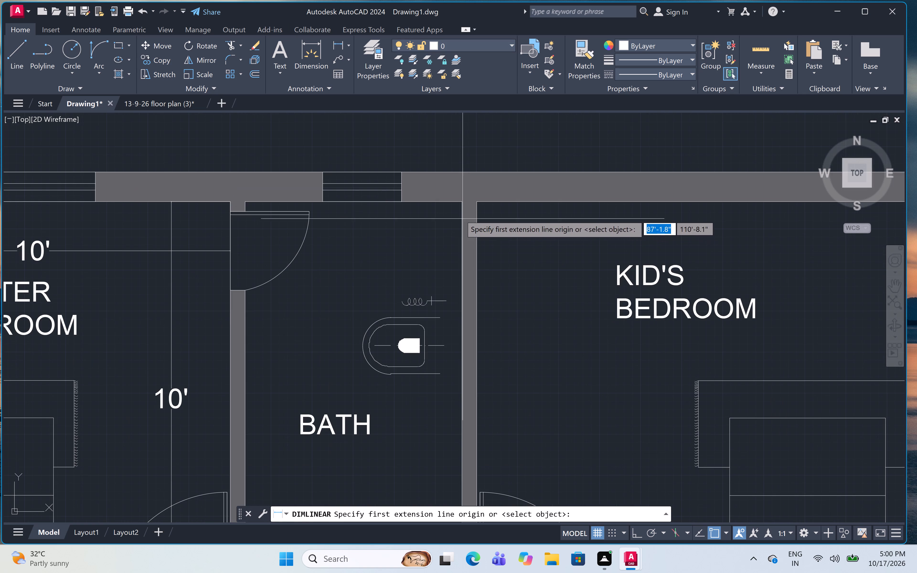
pyautogui.click(460, 203)
pyautogui.scroll(-4, 469, 277)
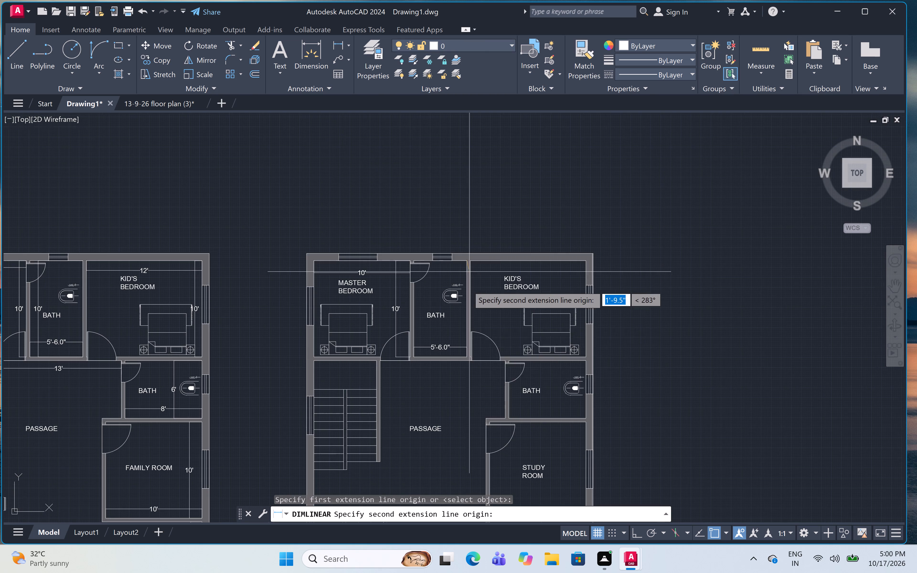
pyautogui.scroll(3, 471, 369)
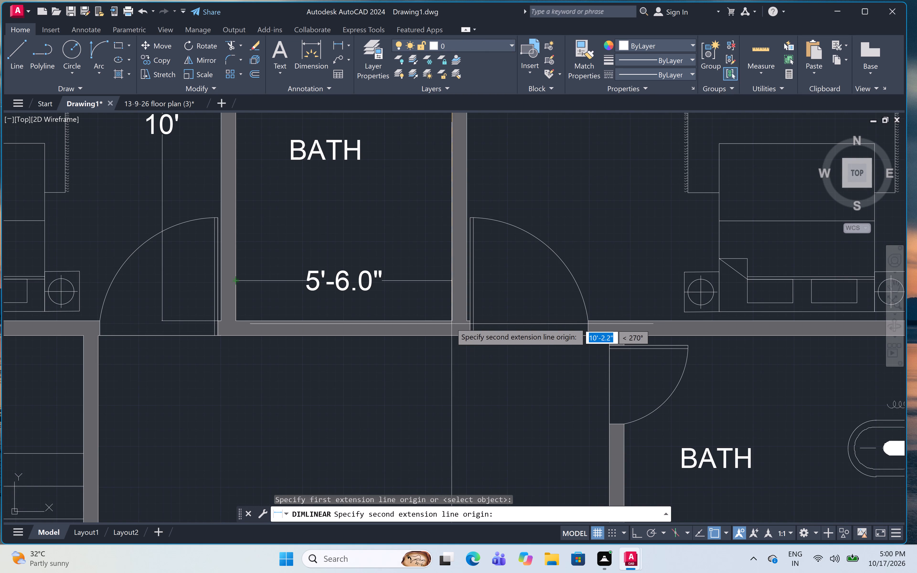
pyautogui.click(451, 322)
pyautogui.scroll(-2, 370, 319)
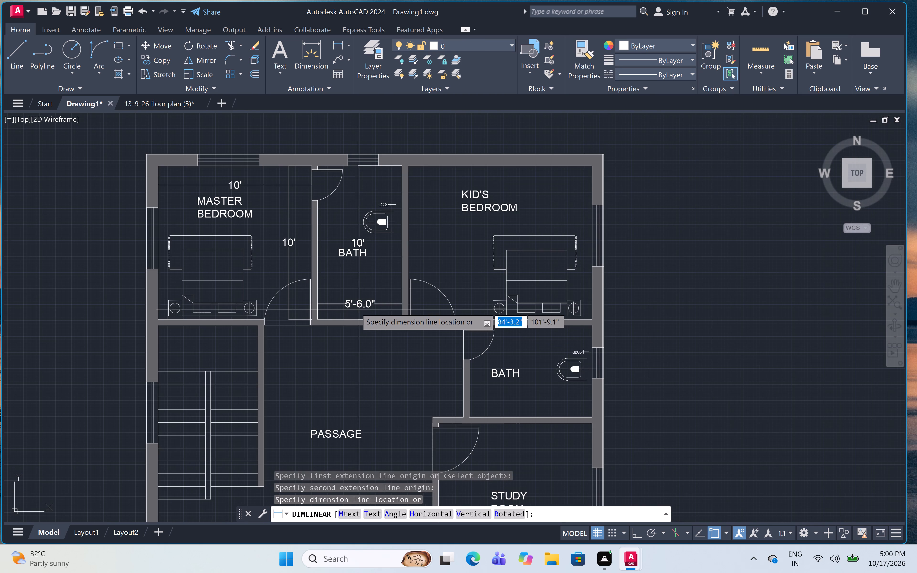
pyautogui.click(354, 306)
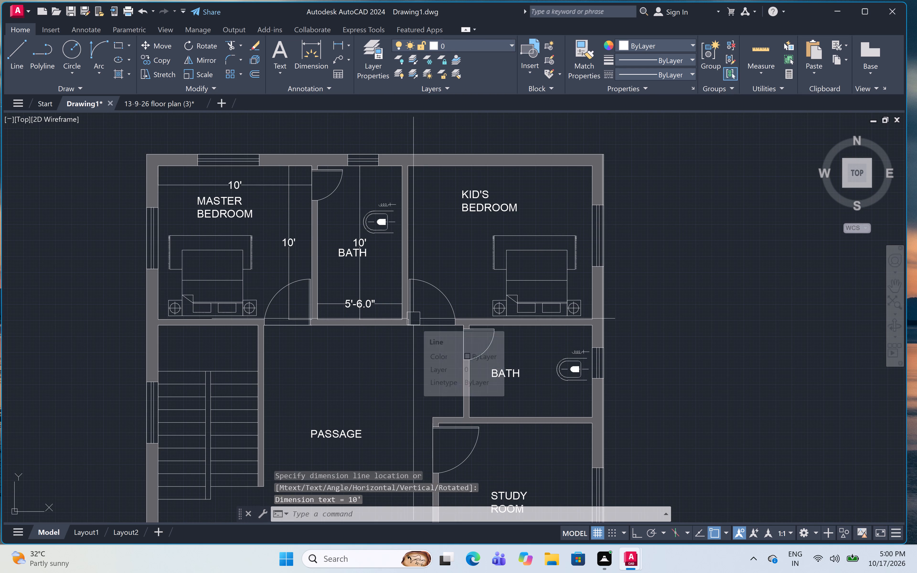
# Add a horizontal linear dimension for the second plan's kid's bedroom between its upper inner corners, placed above the room label.
pyautogui.scroll(-2, 413, 318)
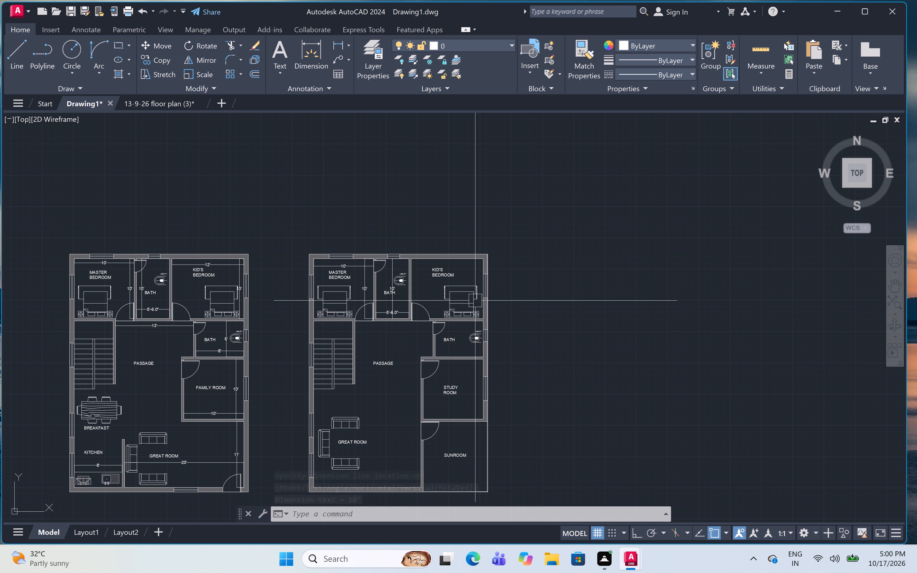
pyautogui.scroll(4, 479, 278)
pyautogui.moveTo(453, 260); pyautogui.dragTo(569, 340, button='middle')
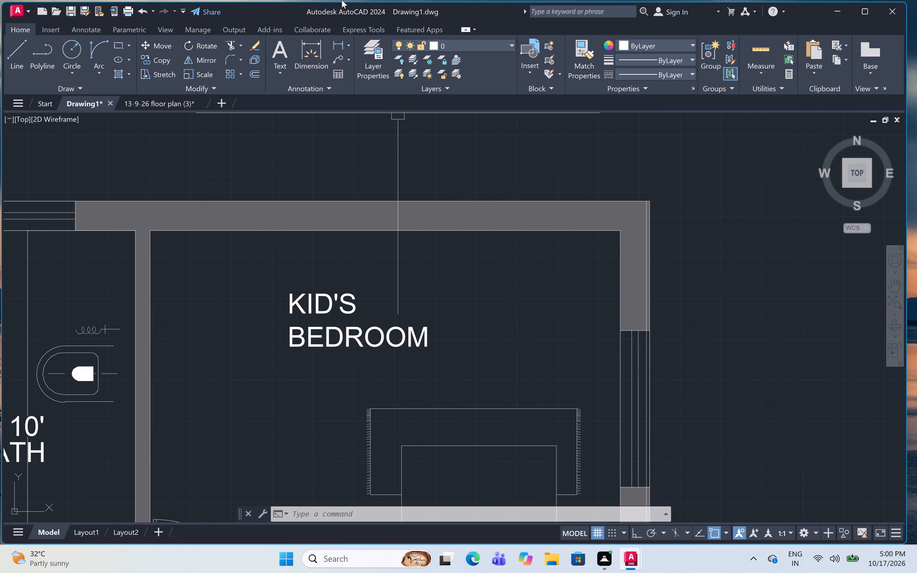
pyautogui.click(342, 42)
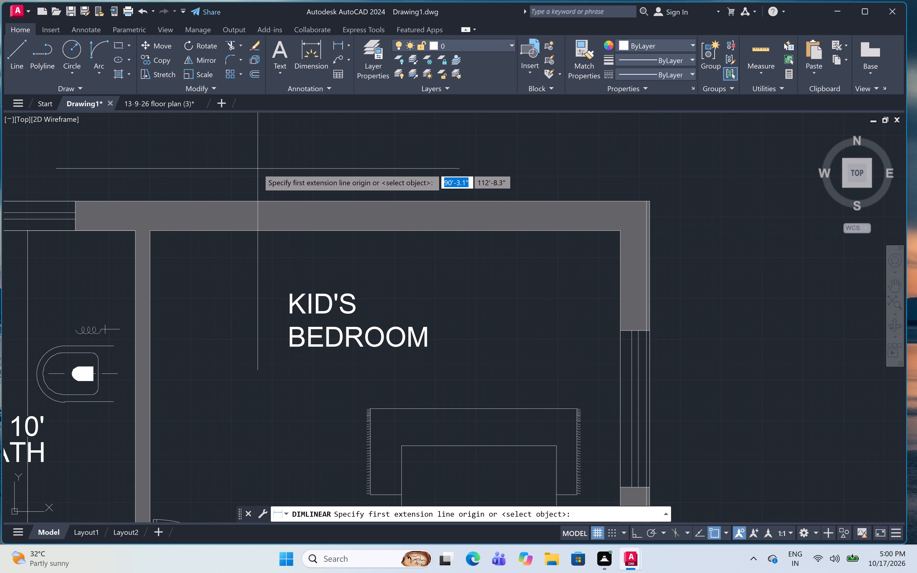
pyautogui.click(151, 233)
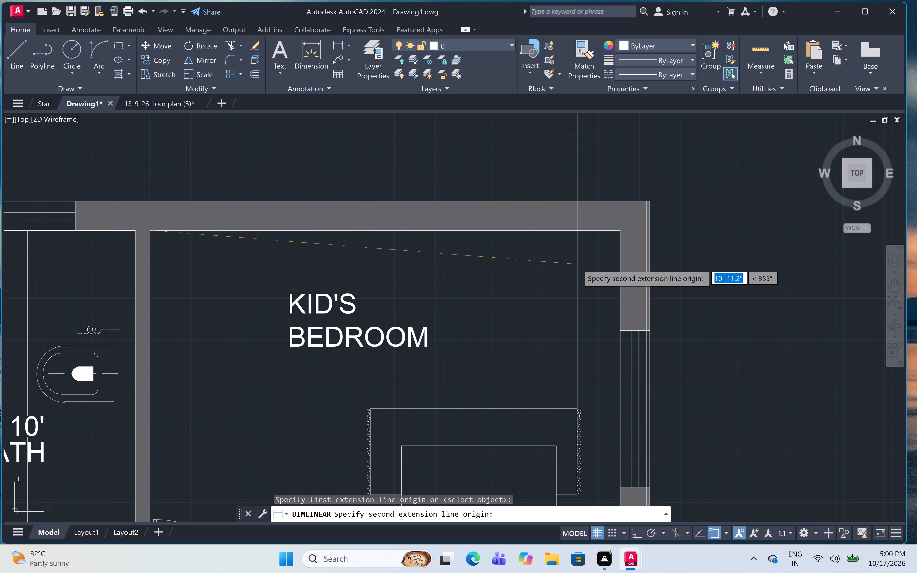
pyautogui.click(619, 231)
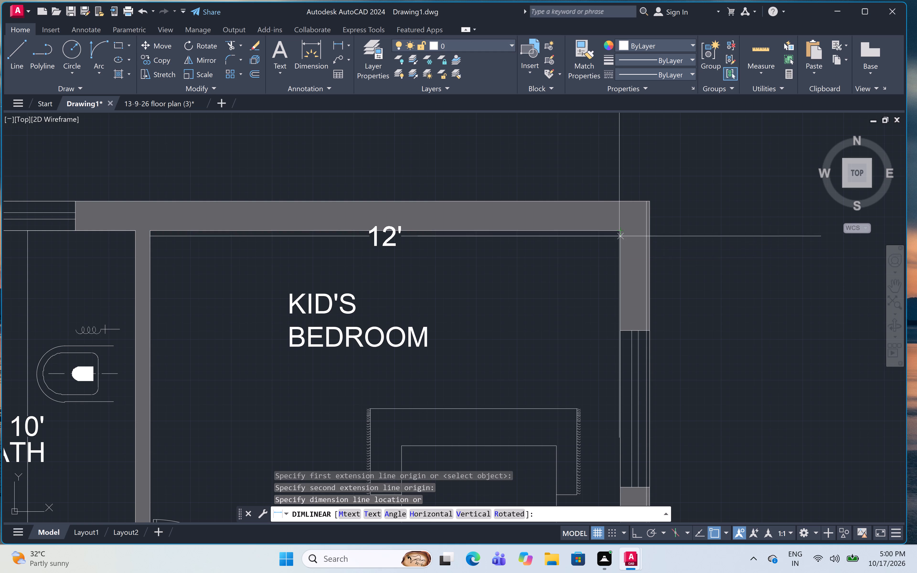
pyautogui.click(622, 264)
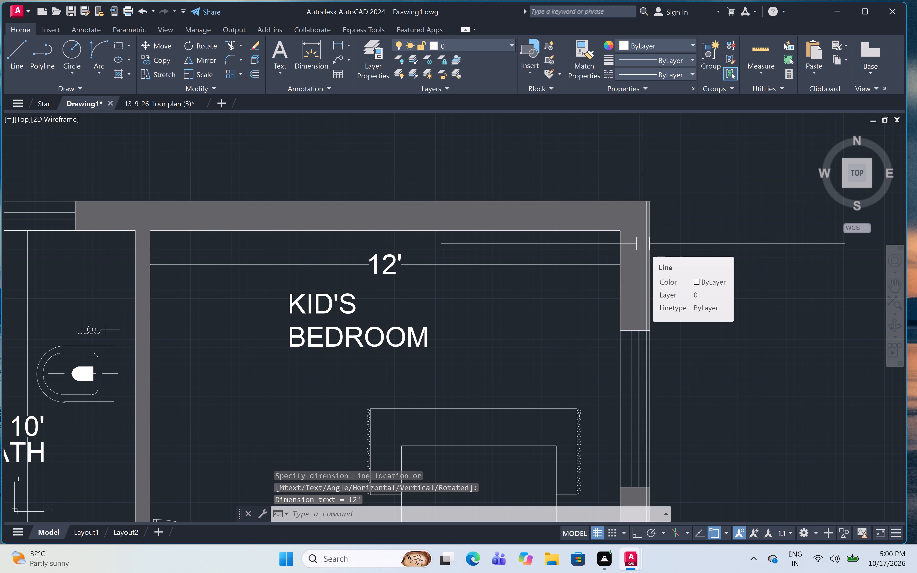
# Add a vertical linear dimension for the second plan's kid's bedroom between its window-side inner corners, placed between the door and the bed.
pyautogui.scroll(-2, 650, 221)
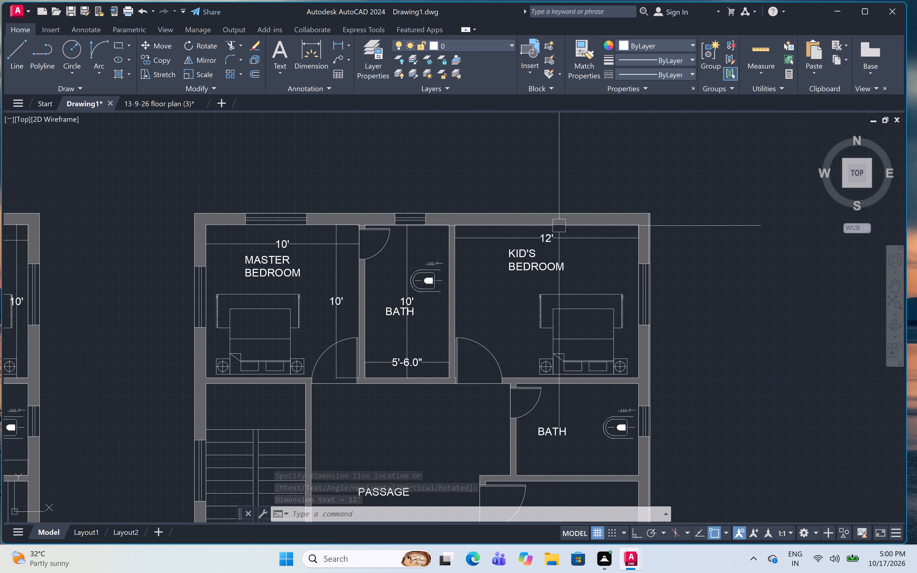
pyautogui.click(337, 44)
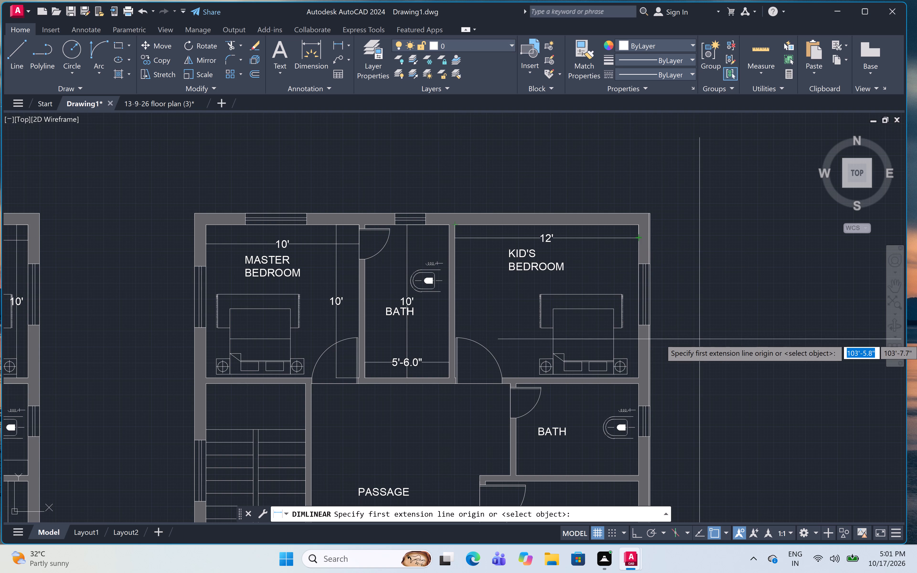
pyautogui.scroll(1, 699, 339)
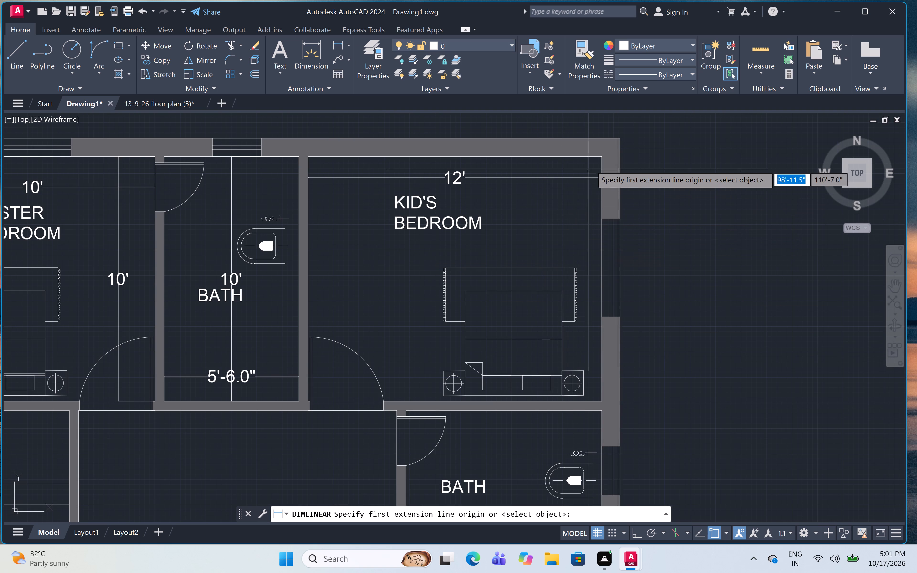
pyautogui.click(601, 157)
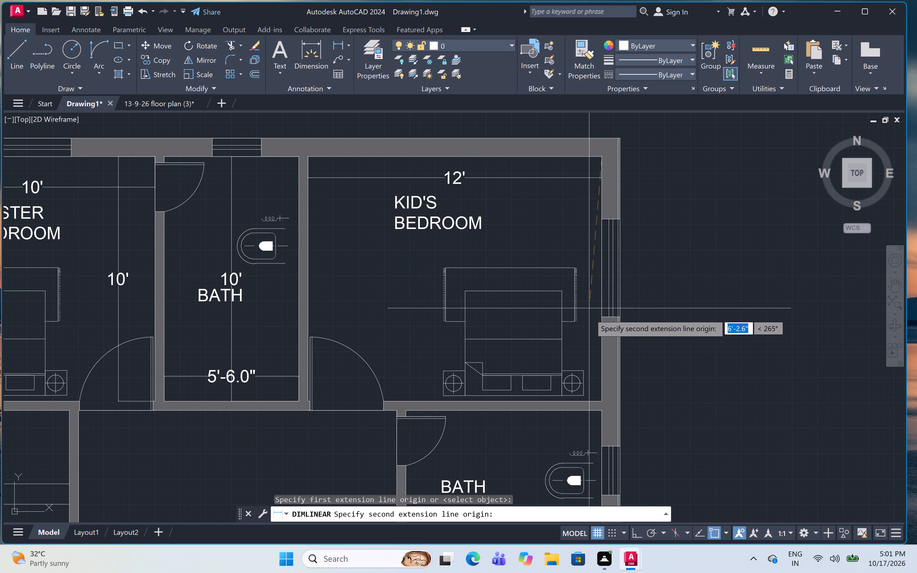
pyautogui.click(601, 398)
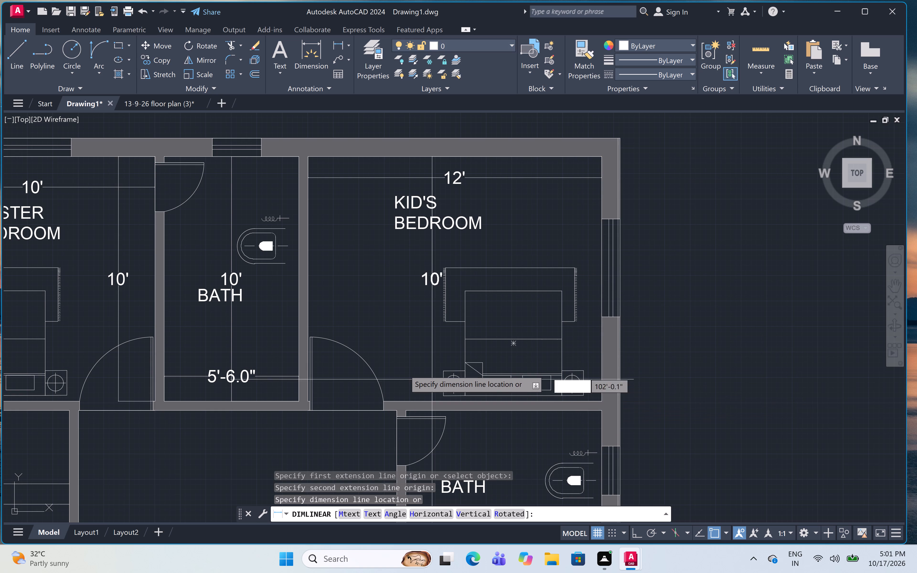
pyautogui.click(388, 369)
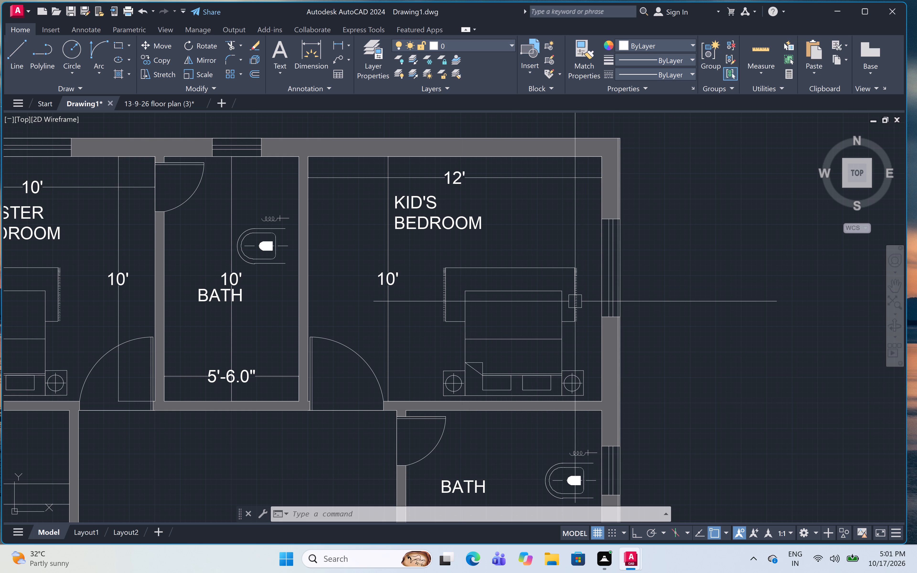
# Add a vertical linear dimension for the second plan's lower bath between its window-side inner corners, placed between the room label and the toilet.
pyautogui.scroll(-3, 528, 321)
pyautogui.moveTo(521, 374); pyautogui.dragTo(512, 362, button='middle')
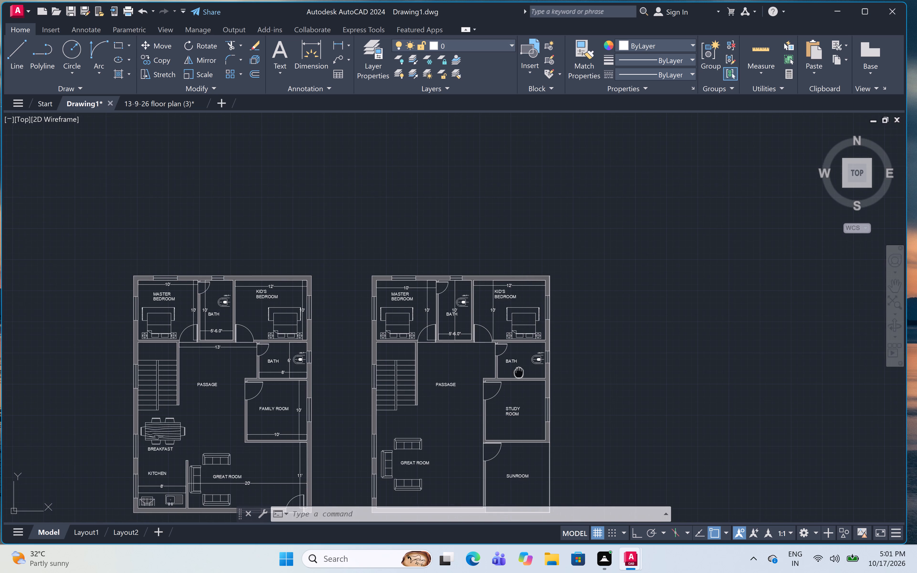
pyautogui.moveTo(512, 362); pyautogui.dragTo(493, 324, button='middle')
pyautogui.scroll(3, 494, 325)
pyautogui.moveTo(494, 325); pyautogui.dragTo(492, 350, button='middle')
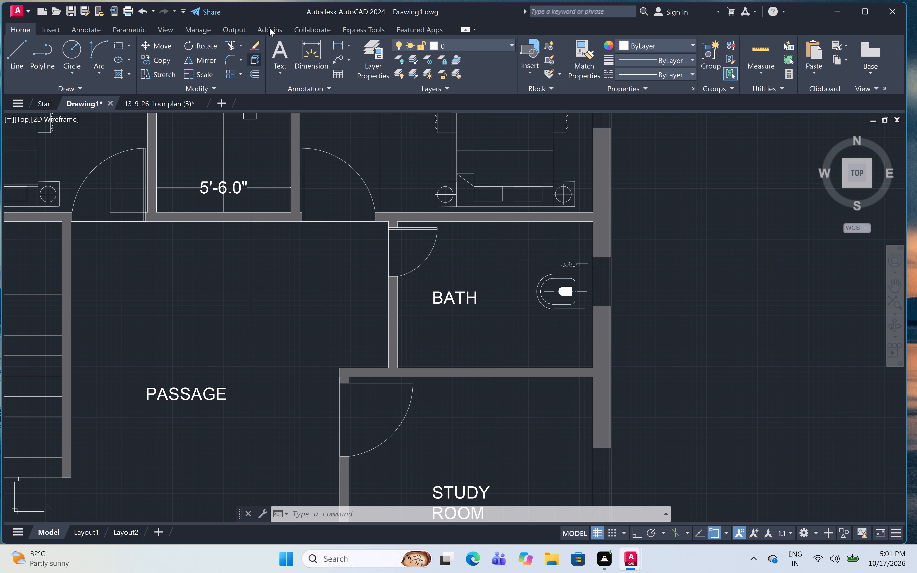
pyautogui.click(336, 43)
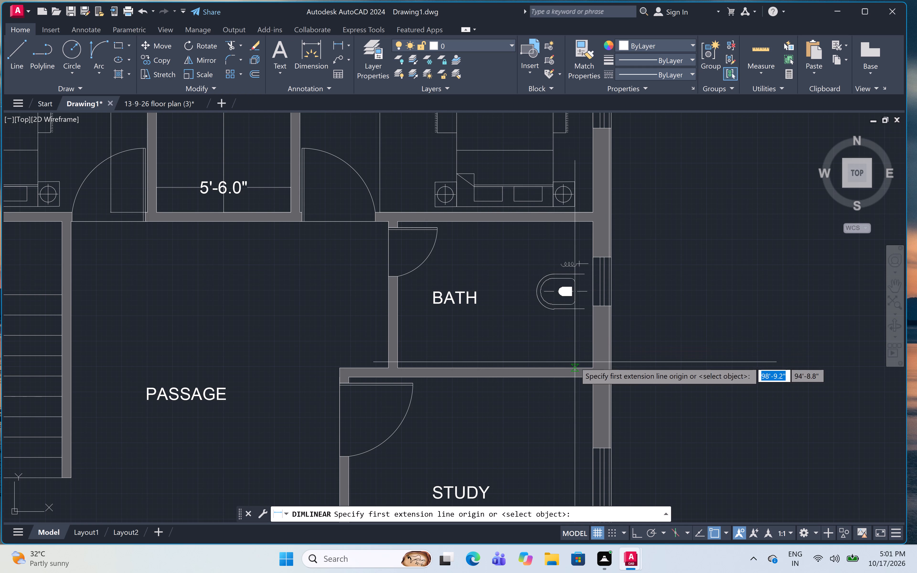
pyautogui.click(595, 366)
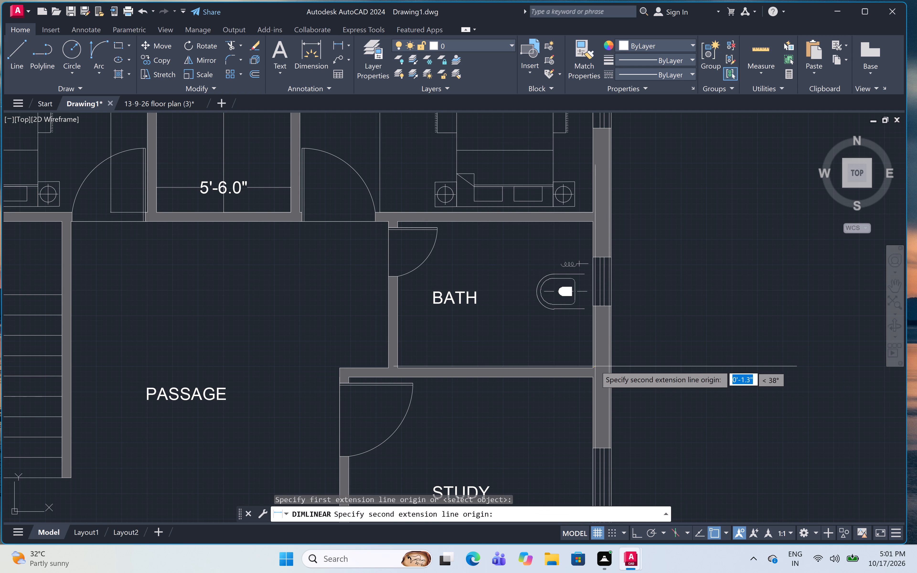
pyautogui.click(593, 222)
pyautogui.click(515, 218)
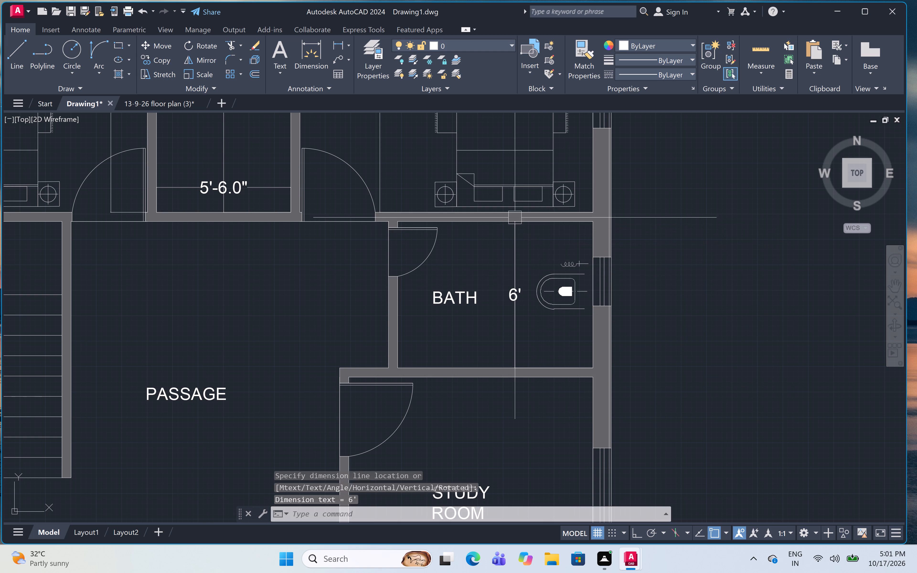
# Add a horizontal linear dimension for the same bath between its lower inner corners, placed just above the lower wall.
pyautogui.click(339, 40)
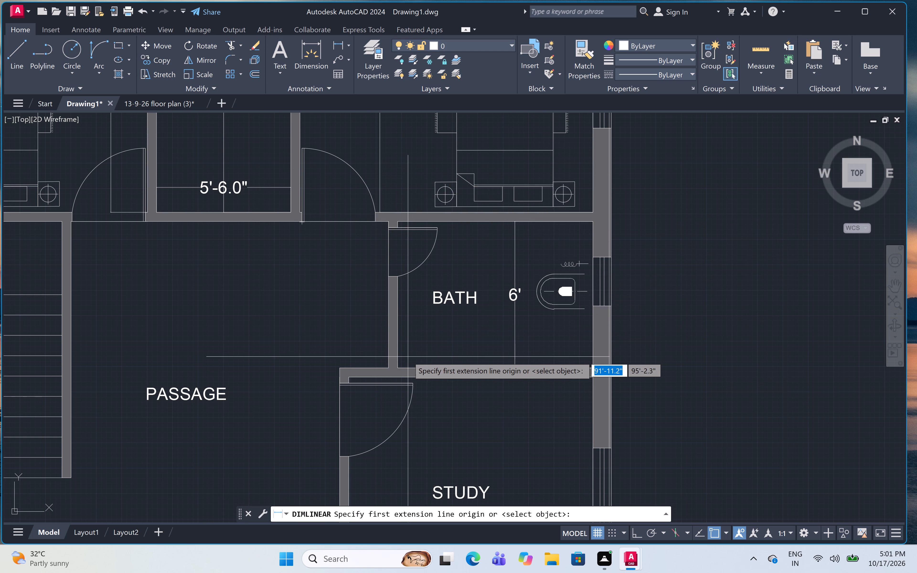
pyautogui.click(399, 366)
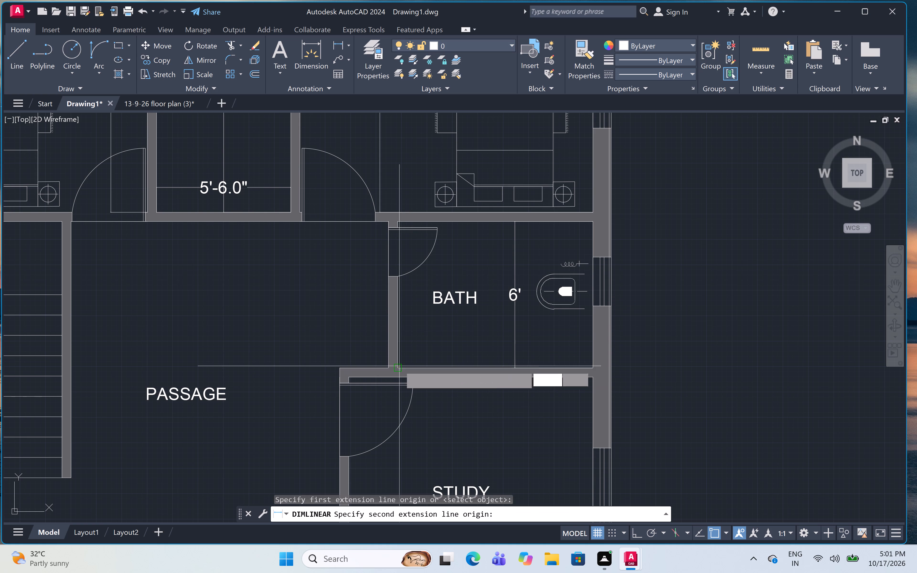
pyautogui.click(591, 366)
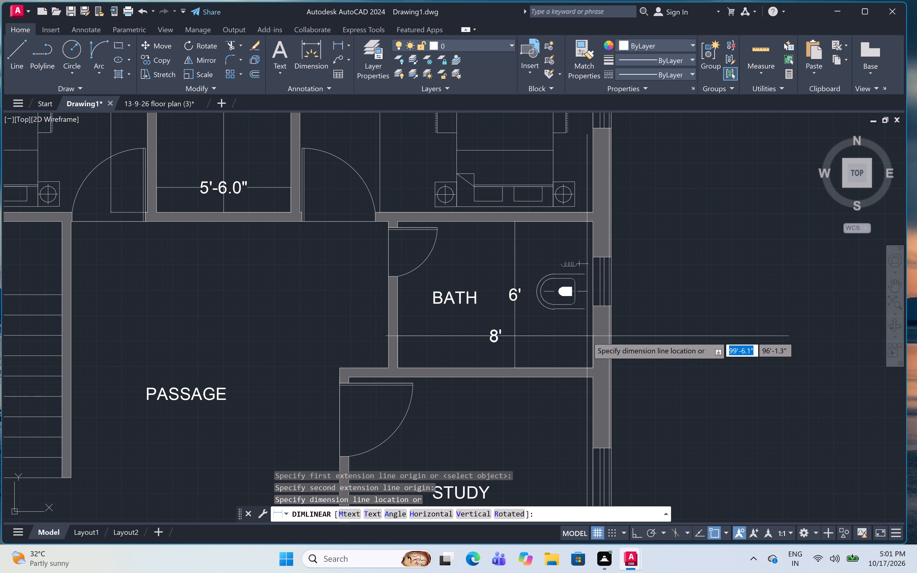
pyautogui.click(587, 338)
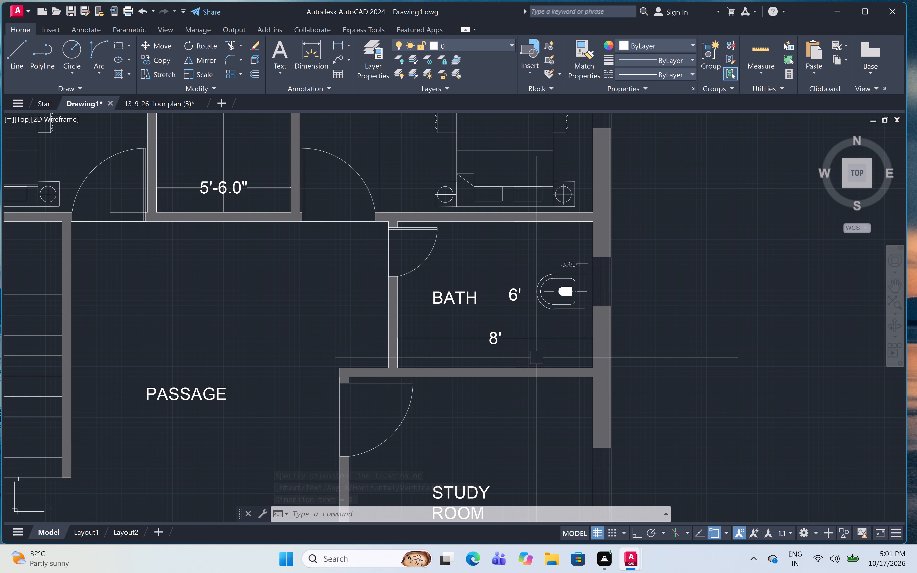
# Add a horizontal linear dimension for the second plan's study room between its lower inner corners, placed below the room label.
pyautogui.scroll(-1, 547, 335)
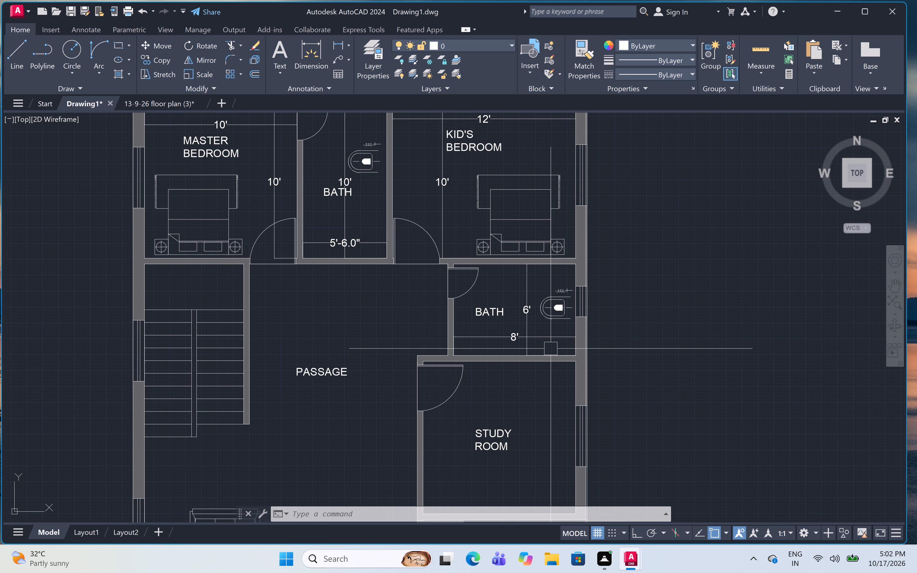
pyautogui.scroll(-2, 525, 372)
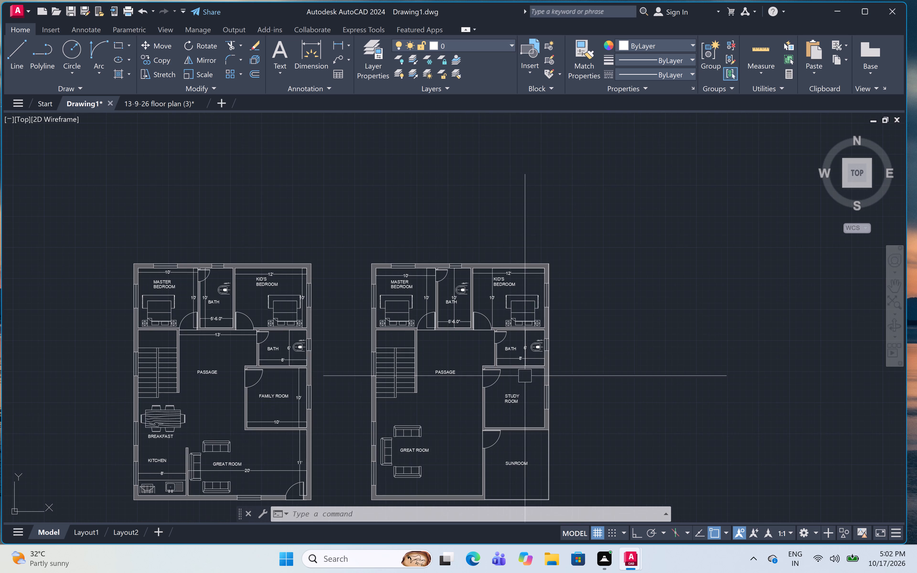
pyautogui.moveTo(518, 396); pyautogui.dragTo(510, 369, button='middle')
pyautogui.scroll(4, 511, 375)
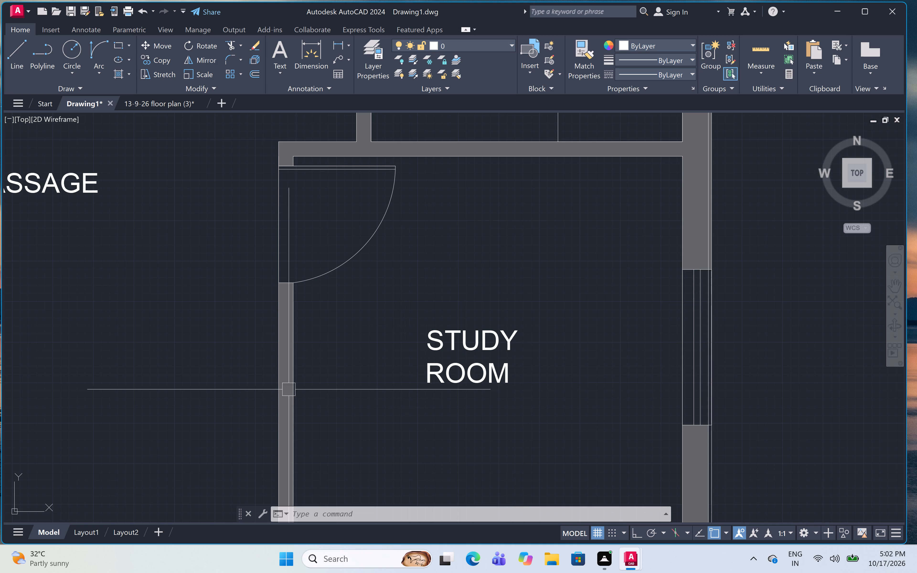
pyautogui.click(342, 42)
pyautogui.scroll(-1, 421, 399)
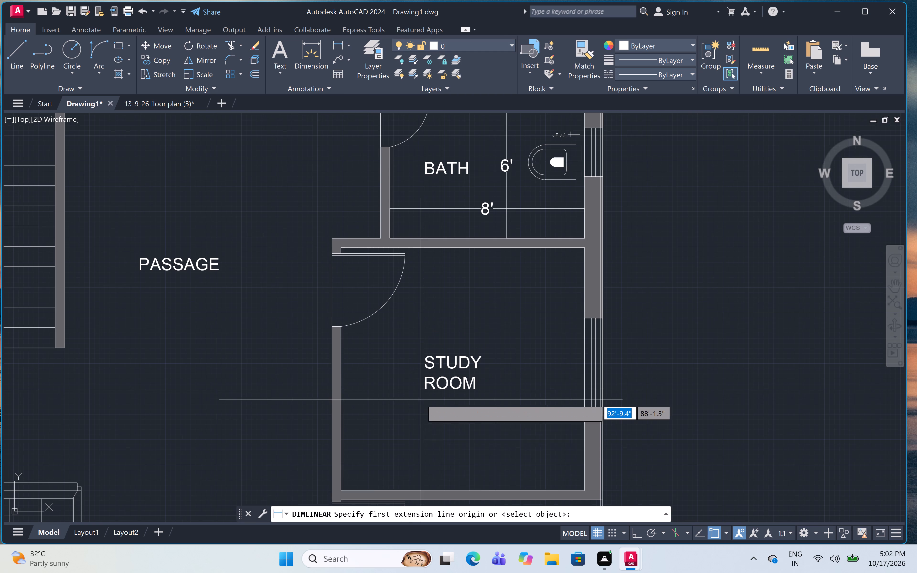
pyautogui.click(341, 493)
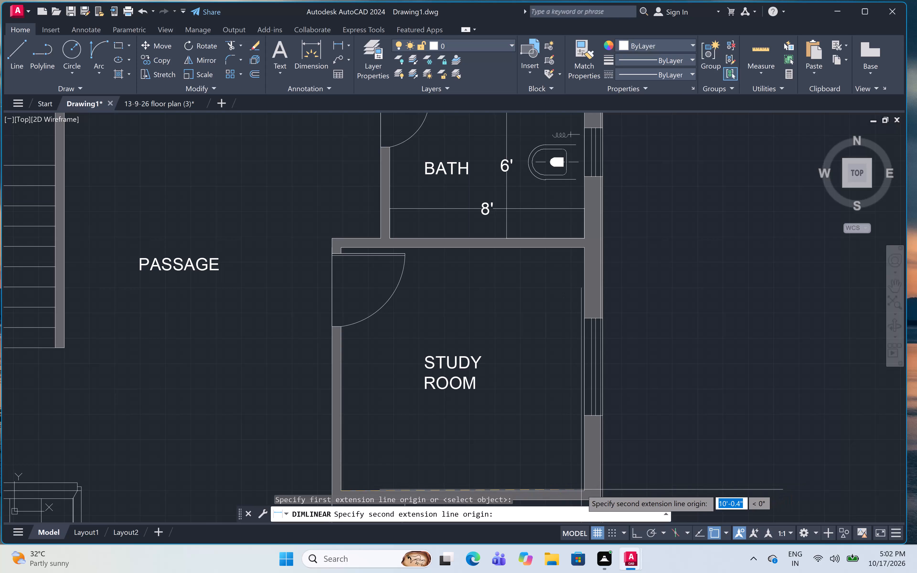
pyautogui.click(581, 489)
pyautogui.click(573, 454)
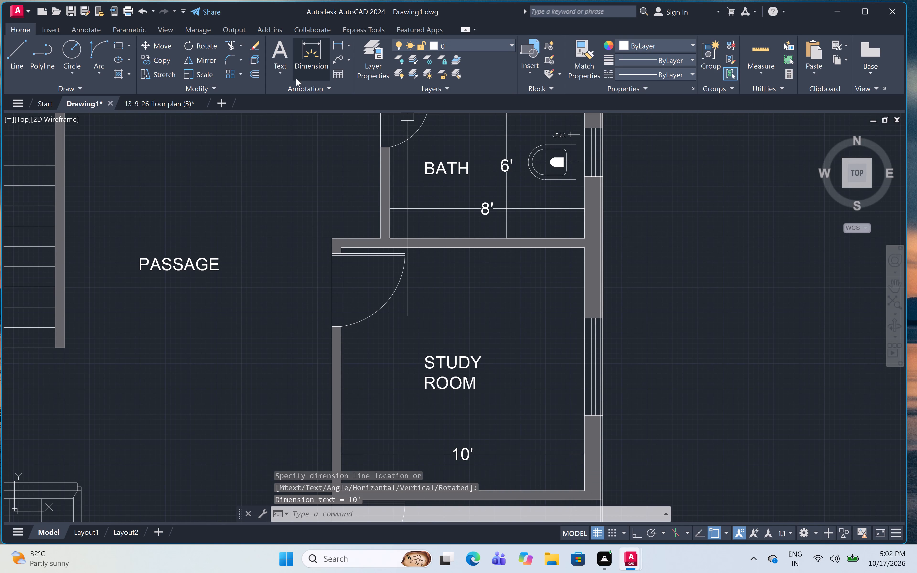
# Add a vertical linear dimension for the study room between its window-side inner corners, placed between the room label and the window wall.
pyautogui.click(337, 39)
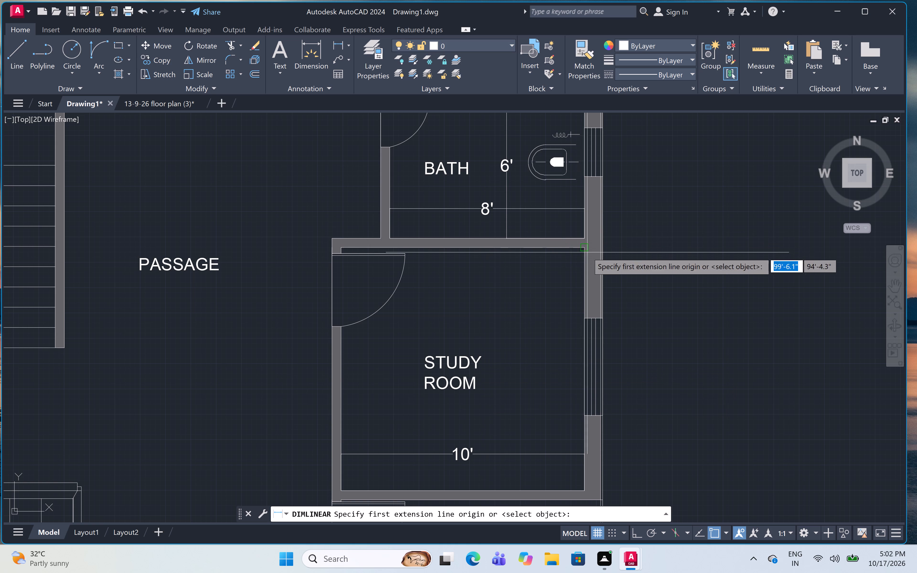
pyautogui.click(581, 250)
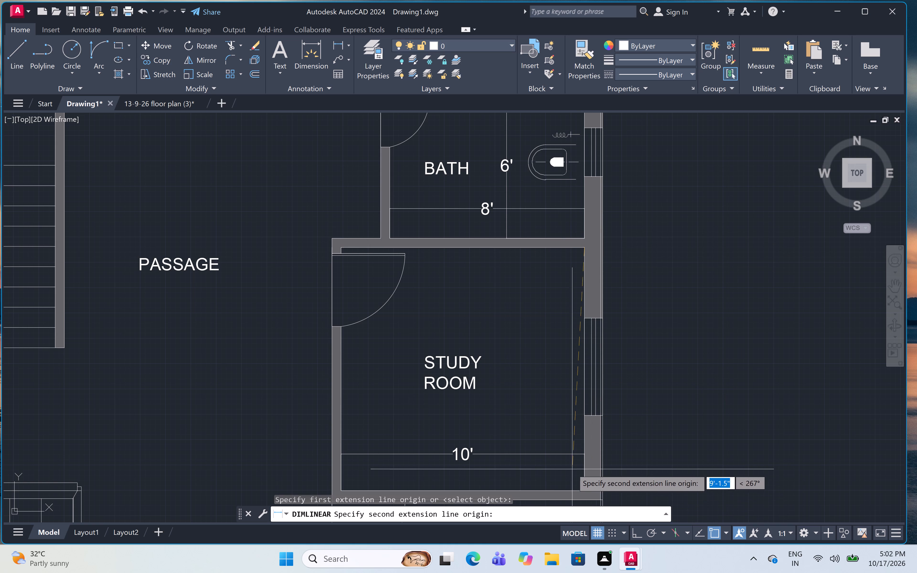
pyautogui.click(581, 490)
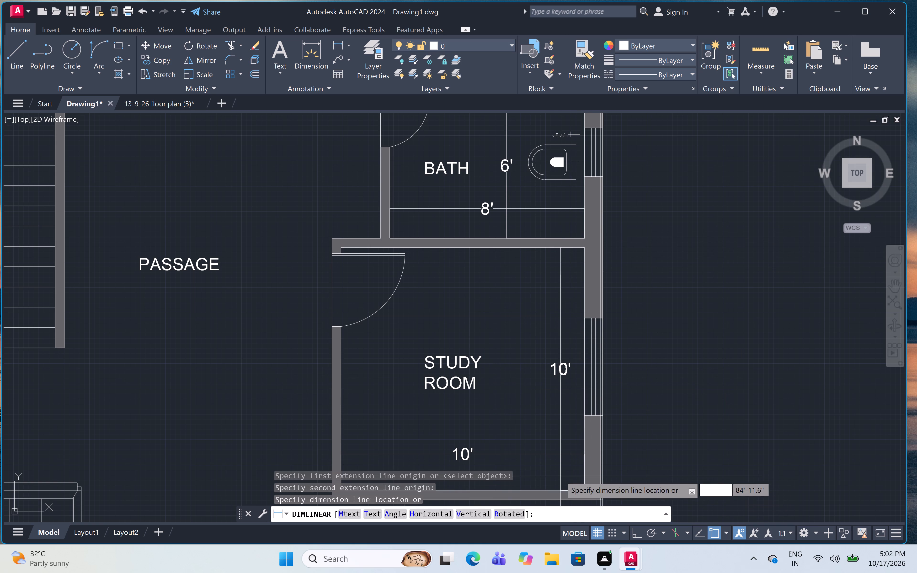
pyautogui.click(547, 471)
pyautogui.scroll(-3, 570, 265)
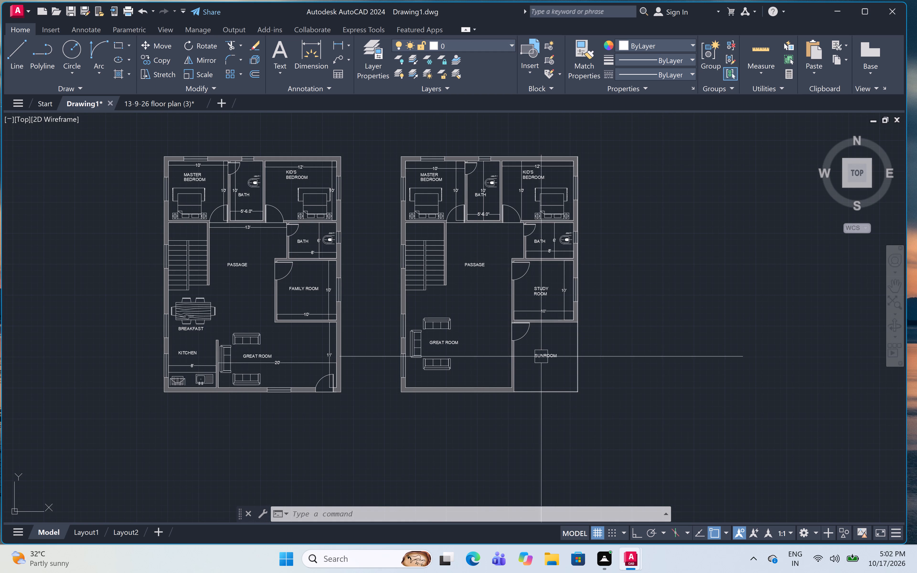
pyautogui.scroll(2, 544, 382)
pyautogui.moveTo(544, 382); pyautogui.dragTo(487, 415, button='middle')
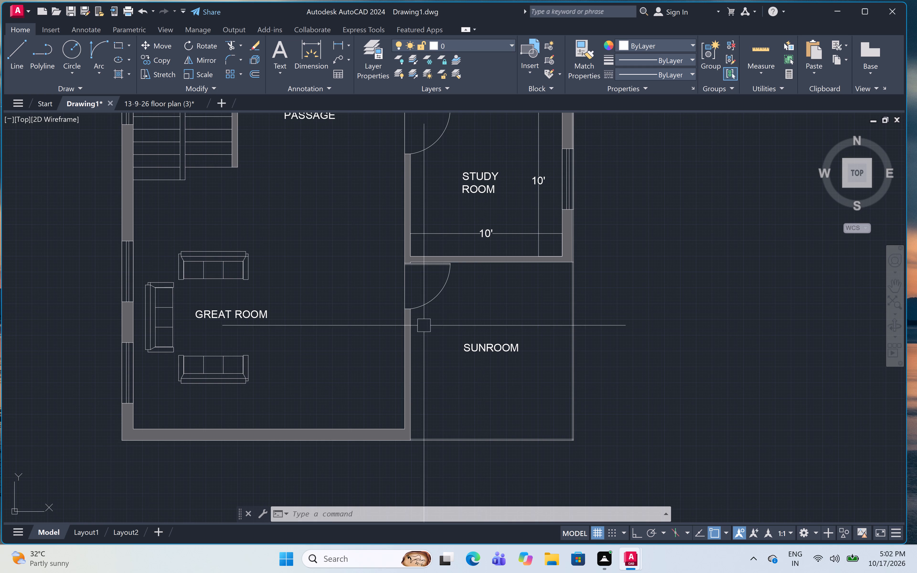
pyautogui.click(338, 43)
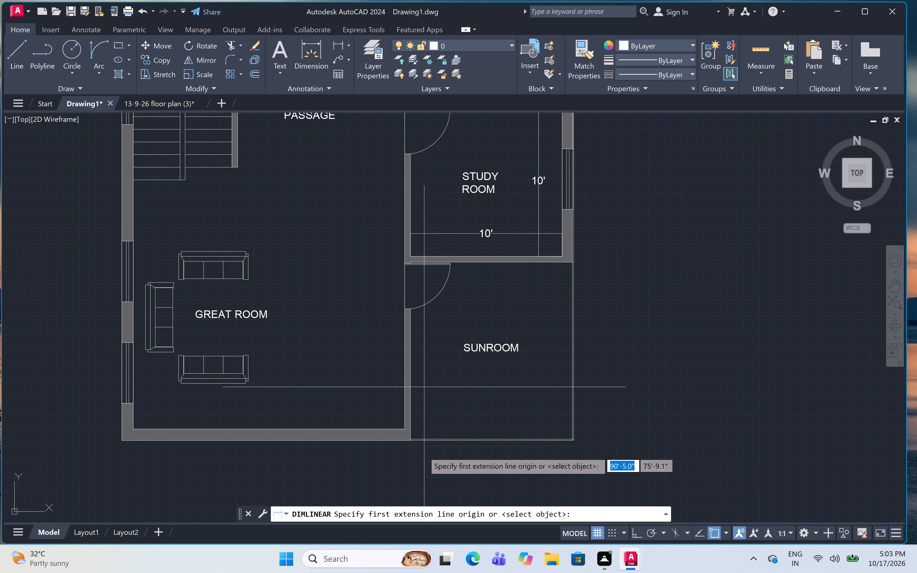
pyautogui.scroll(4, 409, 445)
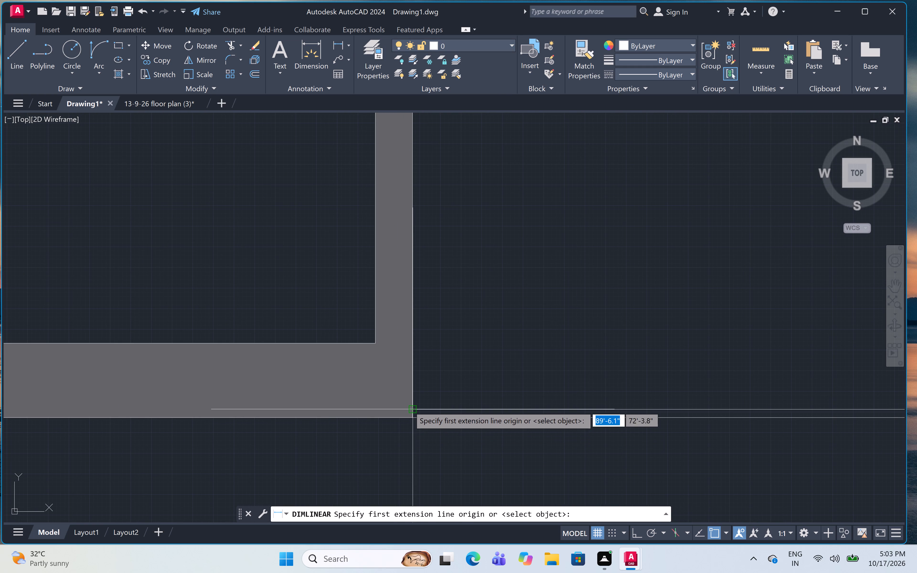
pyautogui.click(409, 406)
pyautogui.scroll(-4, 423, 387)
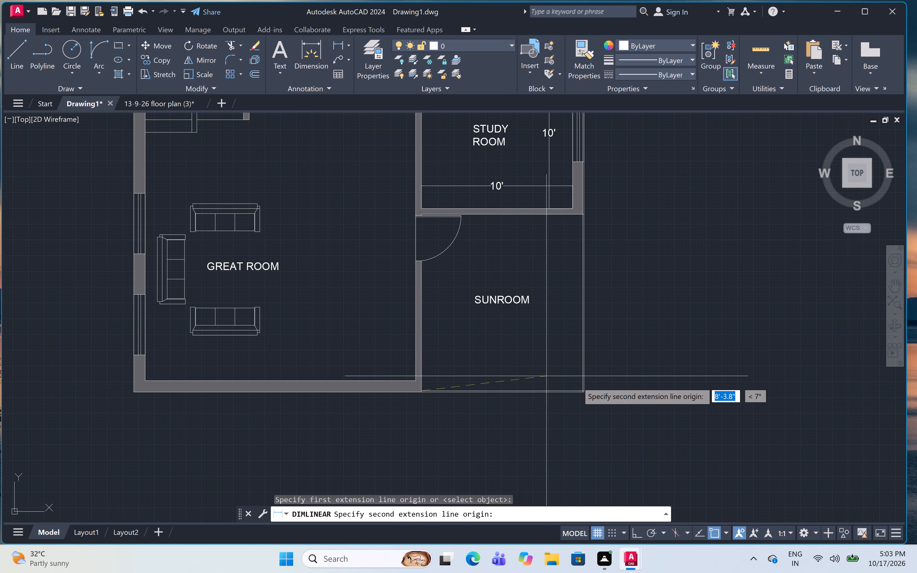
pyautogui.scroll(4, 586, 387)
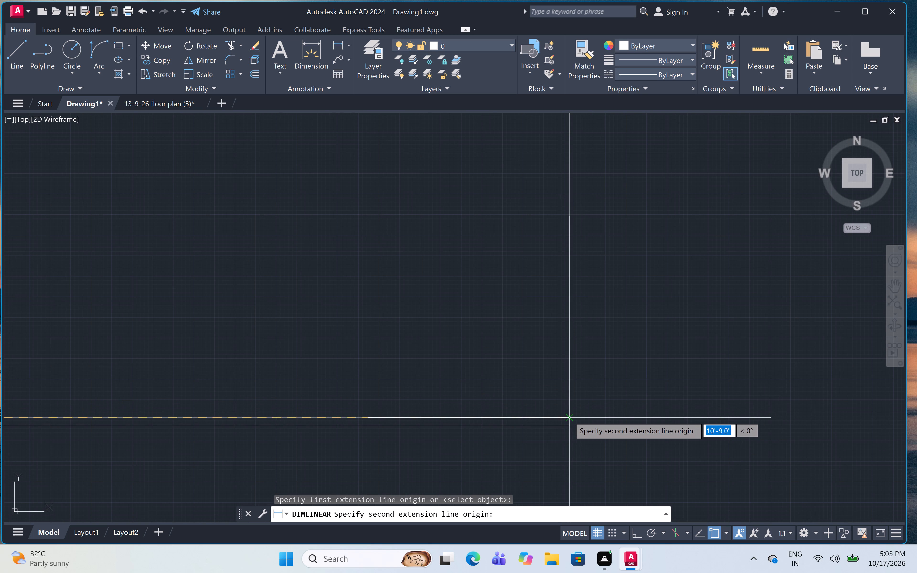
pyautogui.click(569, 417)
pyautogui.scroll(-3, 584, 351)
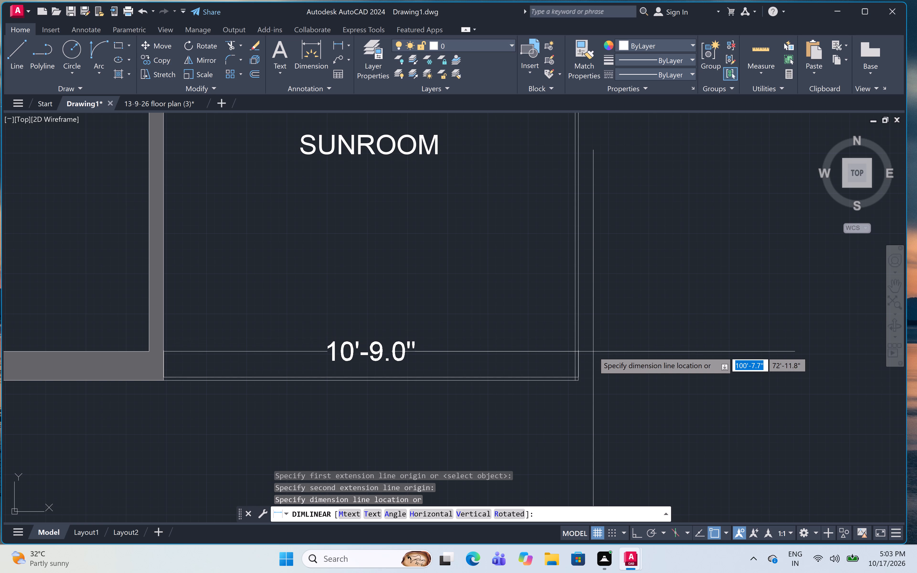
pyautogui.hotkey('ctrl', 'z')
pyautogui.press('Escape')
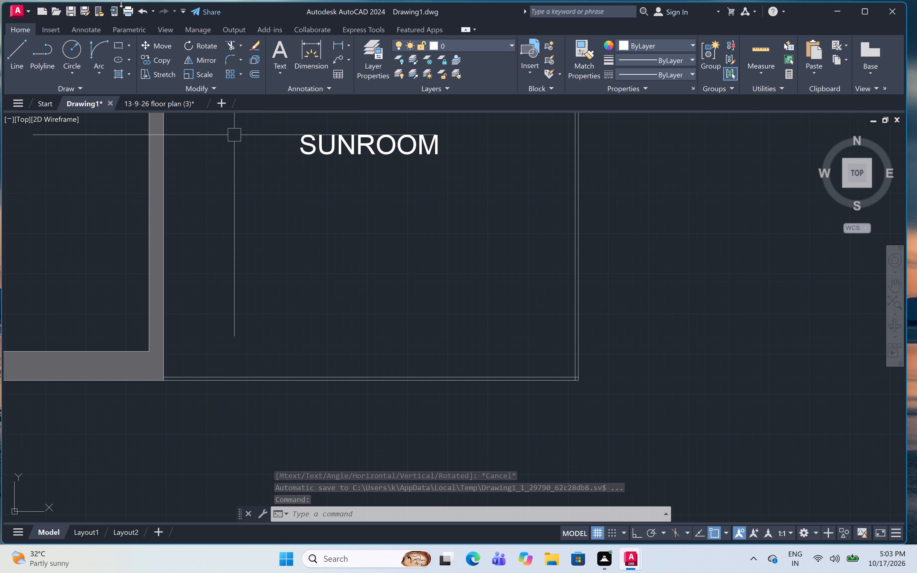
# Add a horizontal linear dimension for the second plan's sunroom between its lower inner corners, placed just above the lower wall.
pyautogui.click(333, 43)
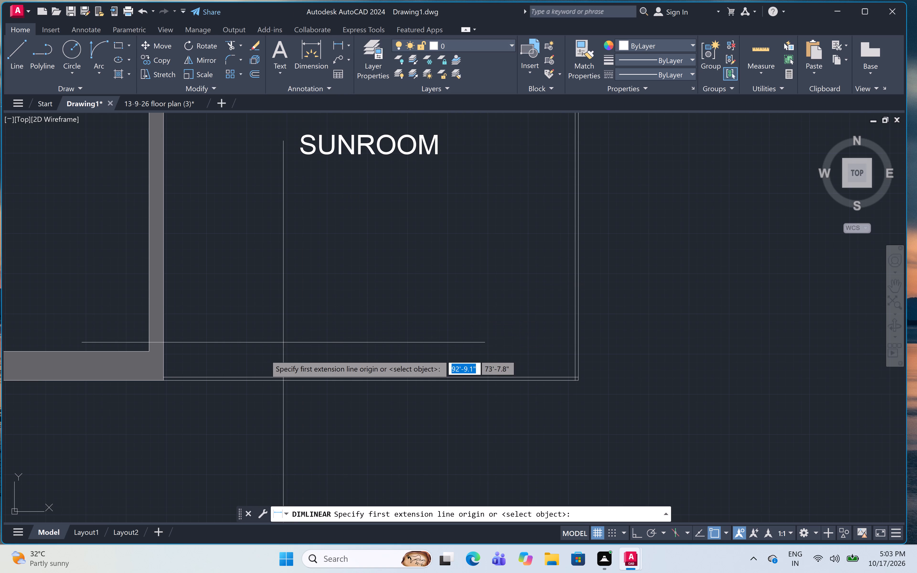
pyautogui.scroll(3, 119, 403)
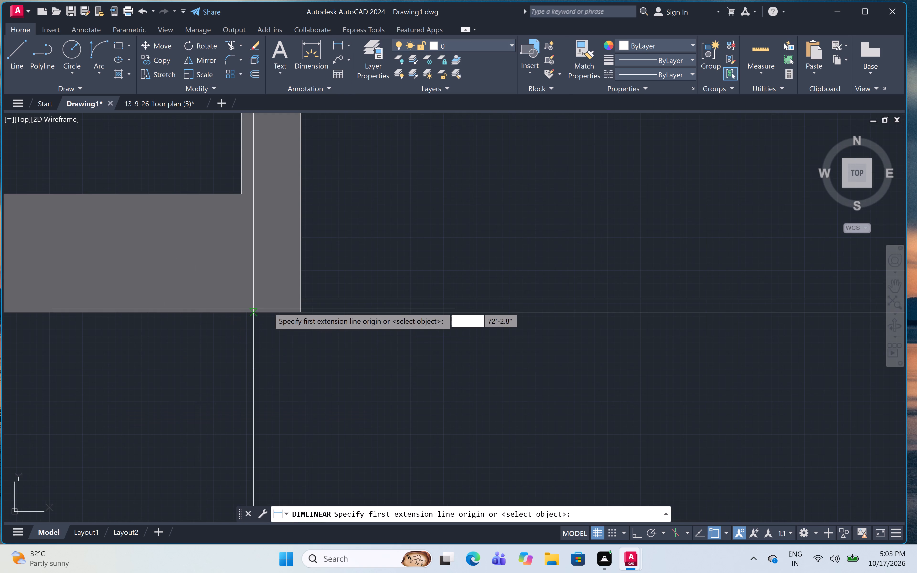
pyautogui.click(301, 297)
pyautogui.scroll(-5, 373, 243)
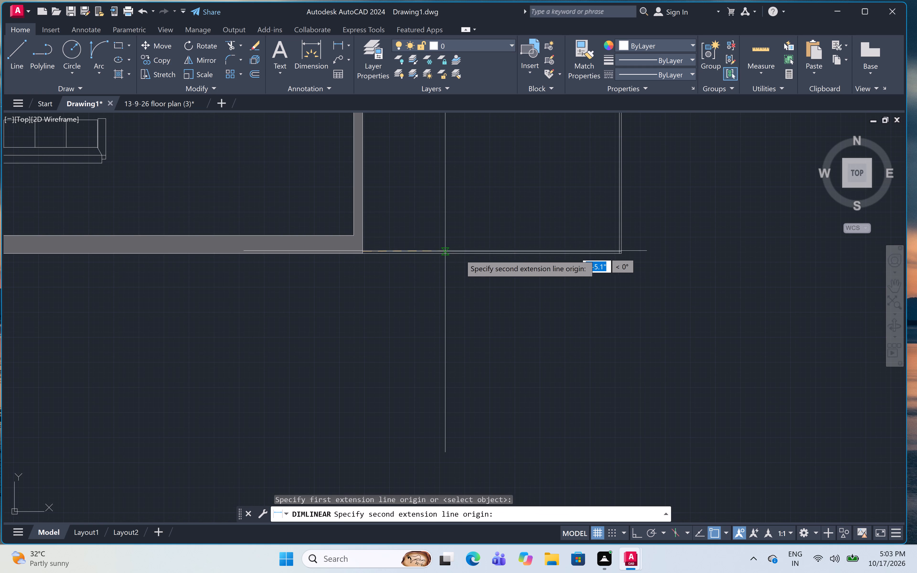
pyautogui.scroll(-2, 484, 264)
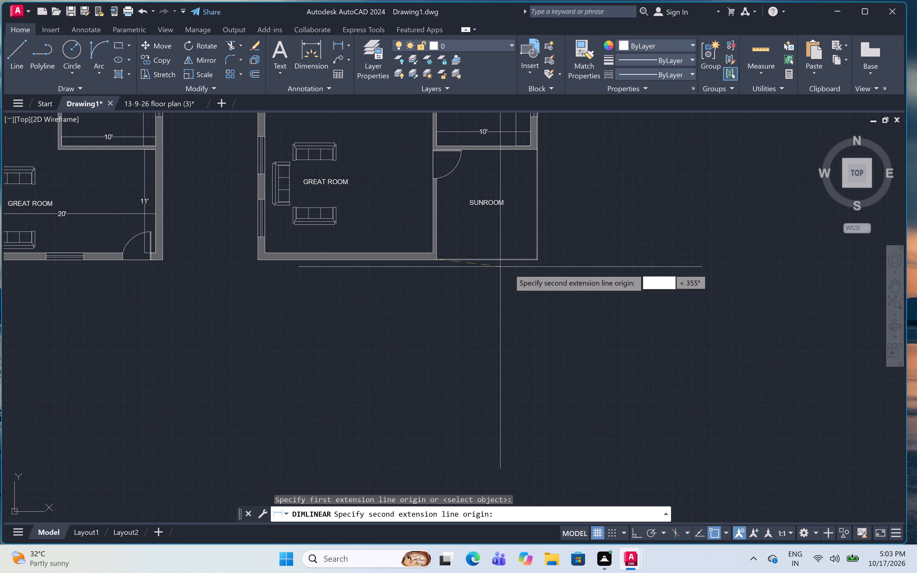
pyautogui.scroll(5, 539, 253)
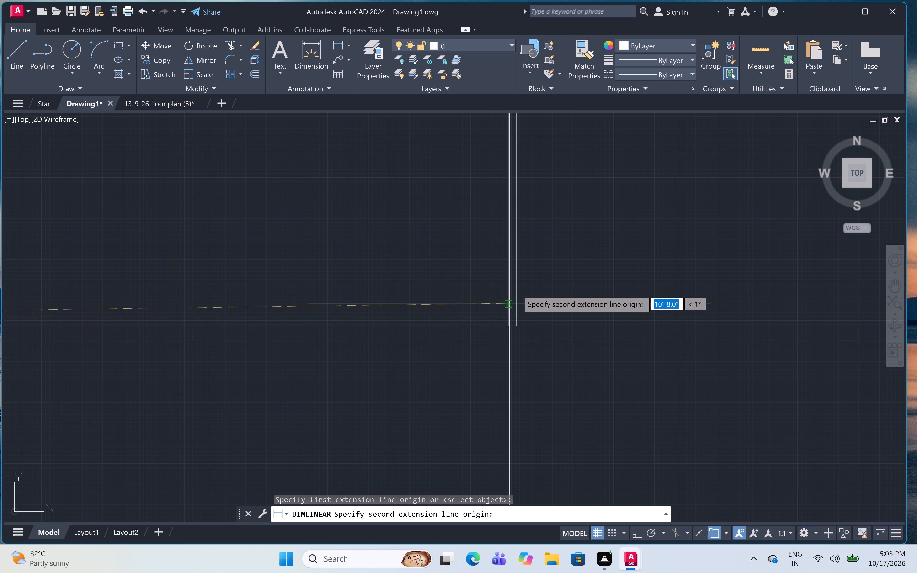
pyautogui.scroll(3, 503, 308)
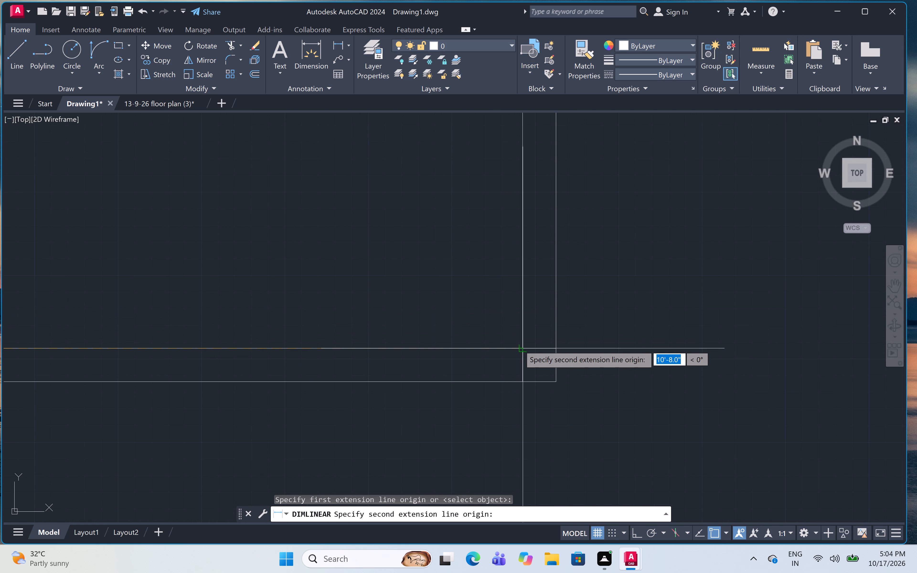
pyautogui.click(519, 345)
pyautogui.scroll(-4, 518, 298)
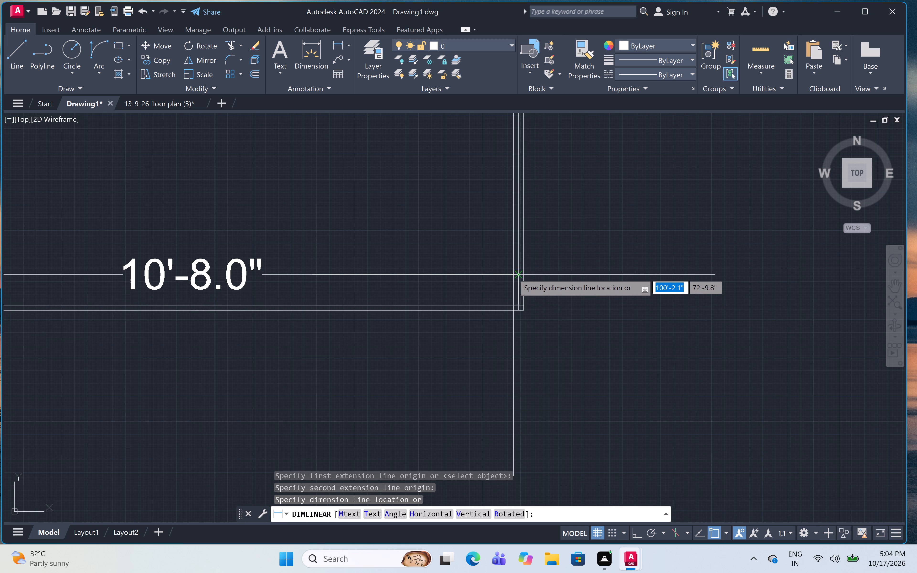
pyautogui.click(518, 250)
# Add a vertical linear dimension for the sunroom along its outer side, from the study room wall to the lower inner corner, placed beside the room label.
pyautogui.moveTo(463, 278); pyautogui.dragTo(561, 347, button='middle')
pyautogui.scroll(-1, 463, 278)
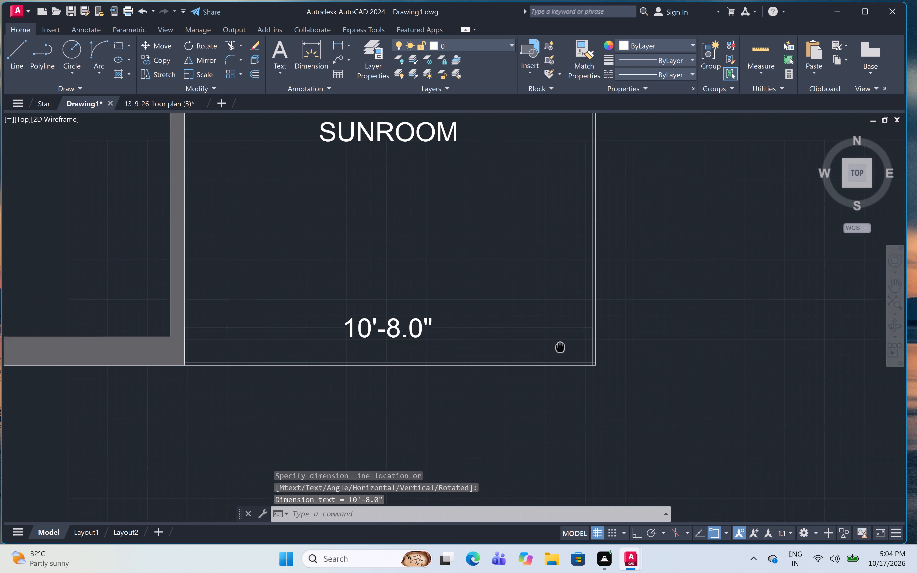
pyautogui.moveTo(561, 347); pyautogui.dragTo(571, 358, button='middle')
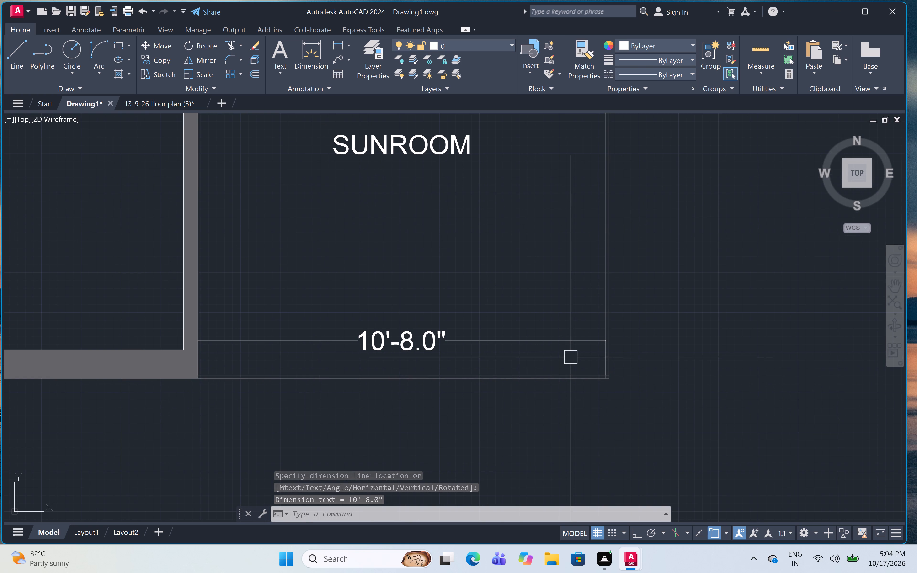
pyautogui.moveTo(539, 275); pyautogui.dragTo(534, 387, button='middle')
pyautogui.scroll(-1, 419, 163)
pyautogui.moveTo(441, 154); pyautogui.dragTo(466, 311, button='middle')
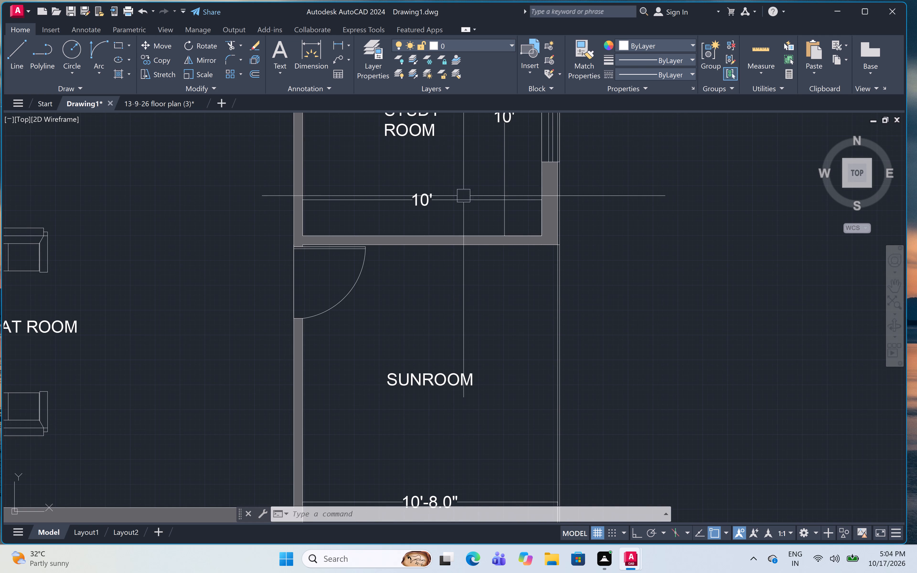
pyautogui.click(336, 46)
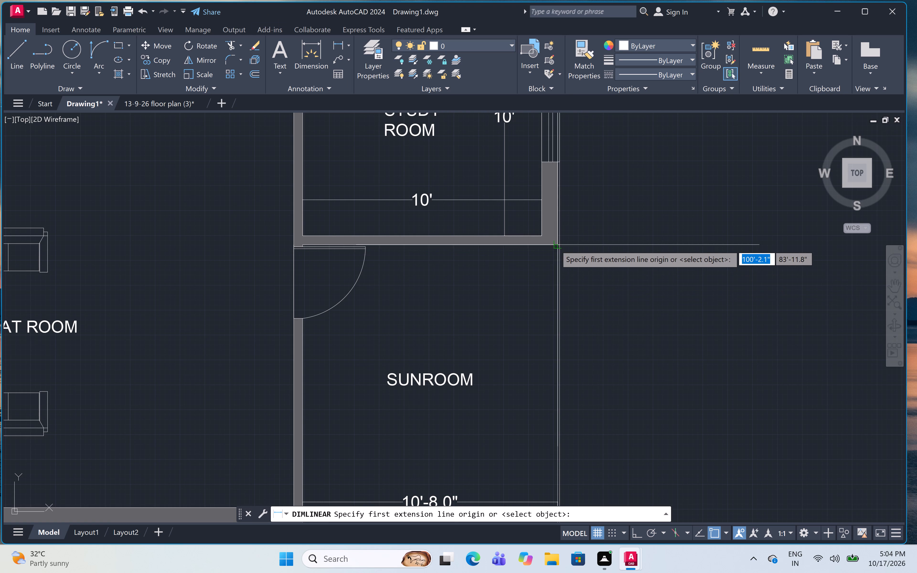
pyautogui.scroll(5, 555, 245)
pyautogui.click(565, 247)
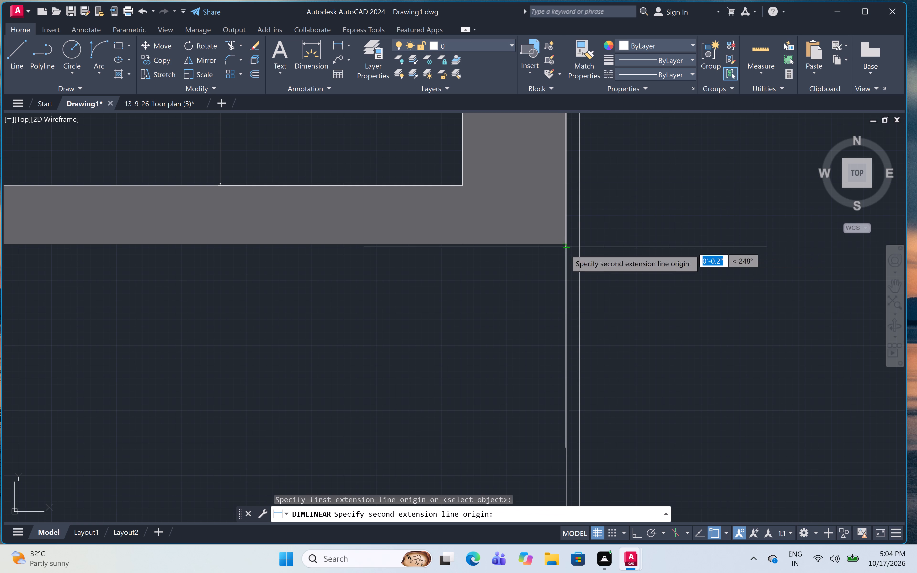
pyautogui.scroll(-6, 567, 283)
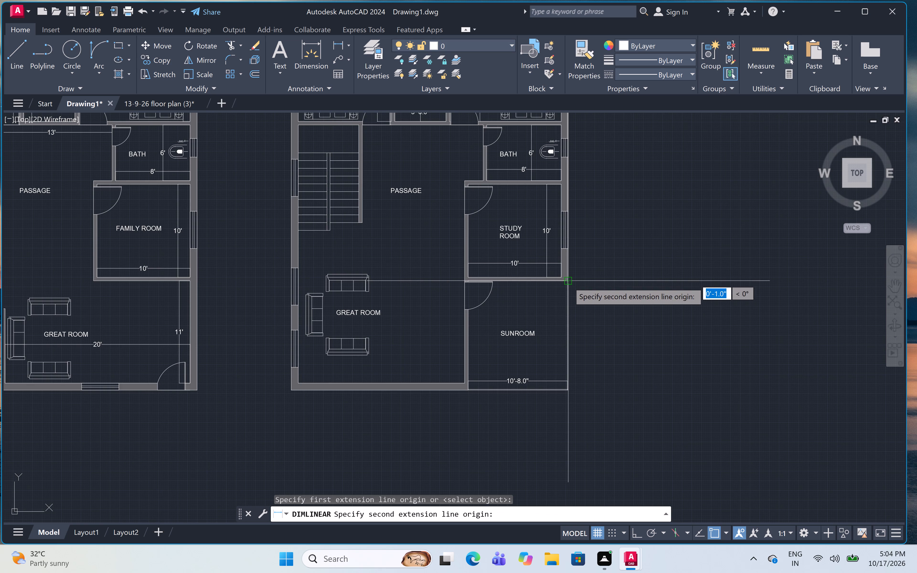
pyautogui.scroll(5, 566, 385)
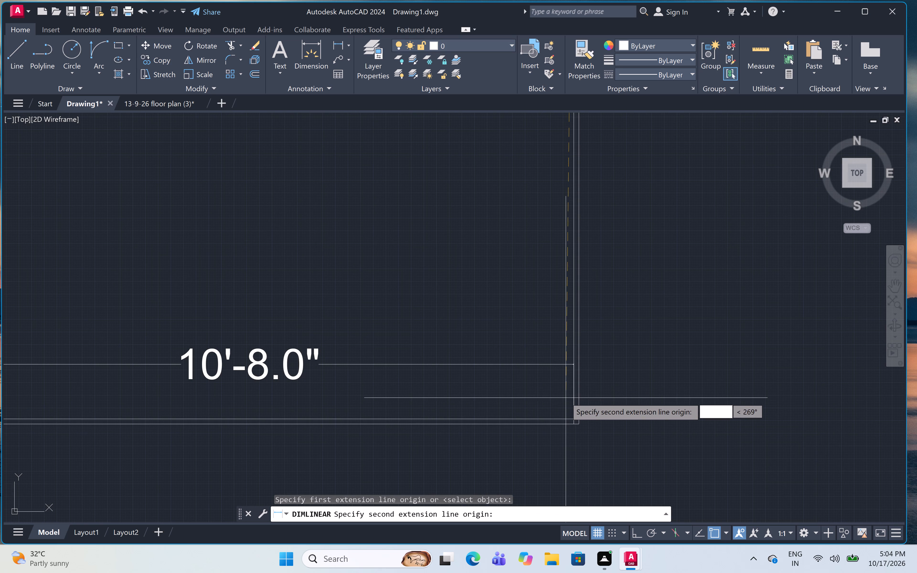
pyautogui.click(574, 418)
pyautogui.scroll(-2, 518, 397)
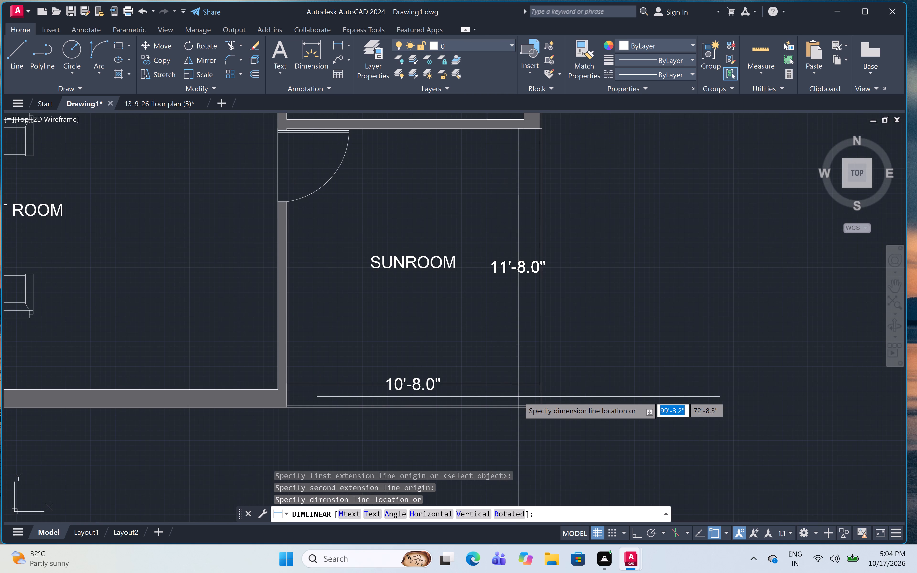
pyautogui.click(504, 390)
# Add a horizontal linear dimension for the second plan's great room between its lower inner corners, placed between the lower sofa and the bottom wall.
pyautogui.scroll(-1, 515, 317)
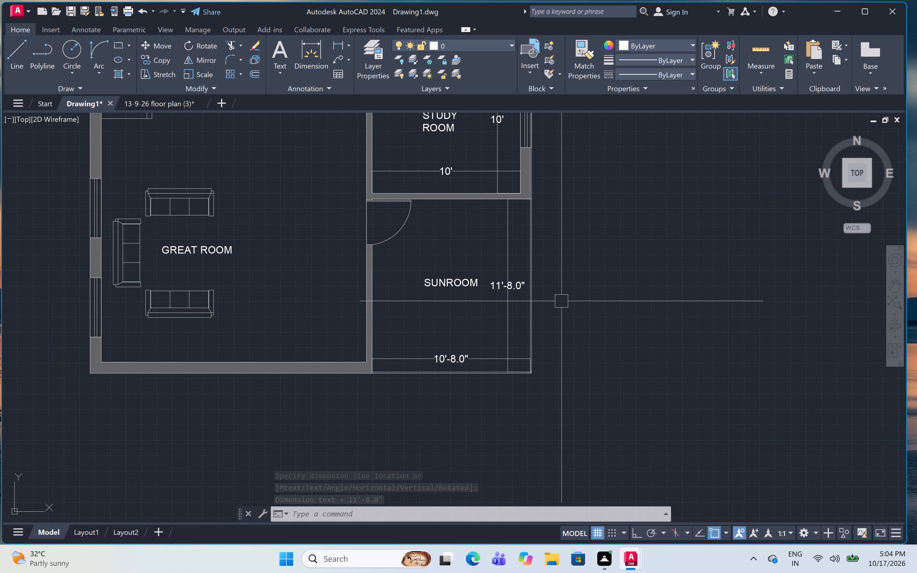
pyautogui.moveTo(561, 301); pyautogui.dragTo(569, 355, button='middle')
pyautogui.scroll(-2, 569, 343)
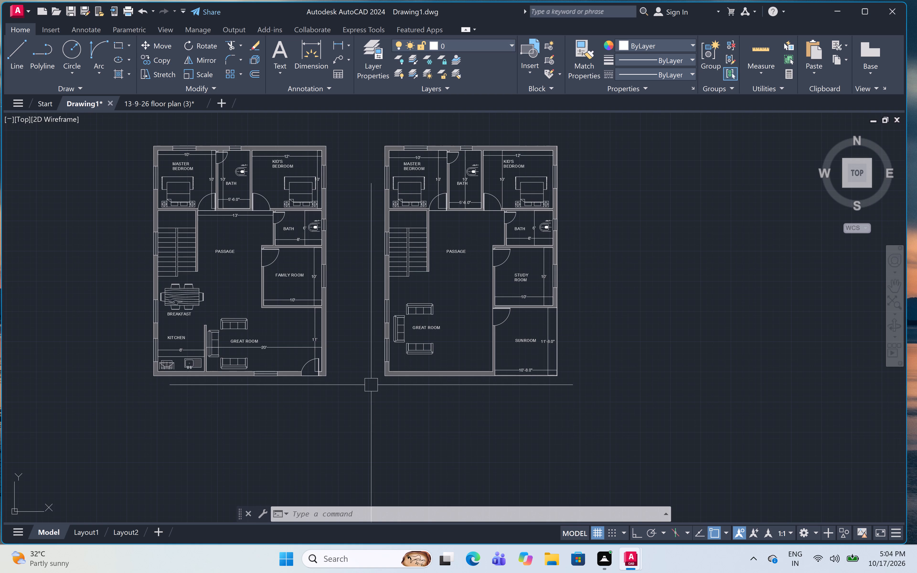
pyautogui.scroll(3, 443, 366)
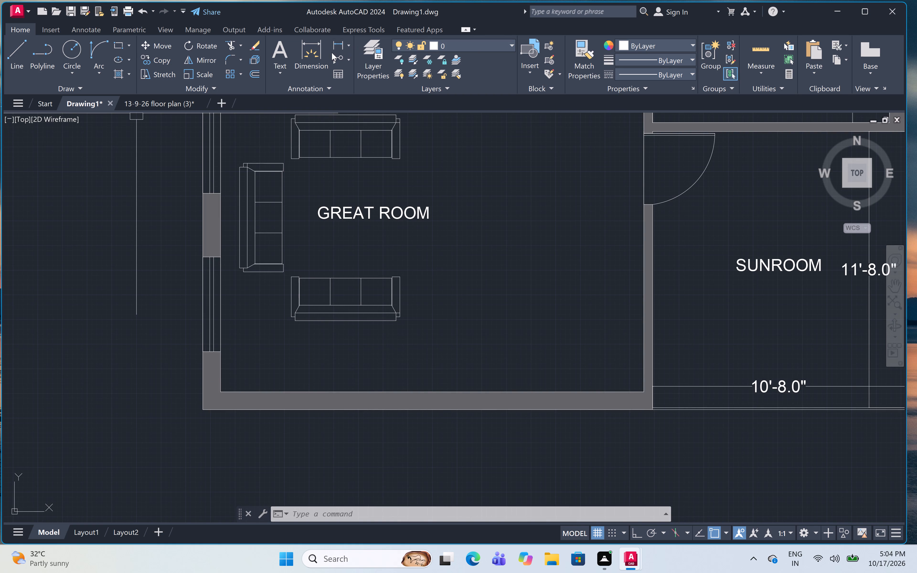
pyautogui.click(340, 39)
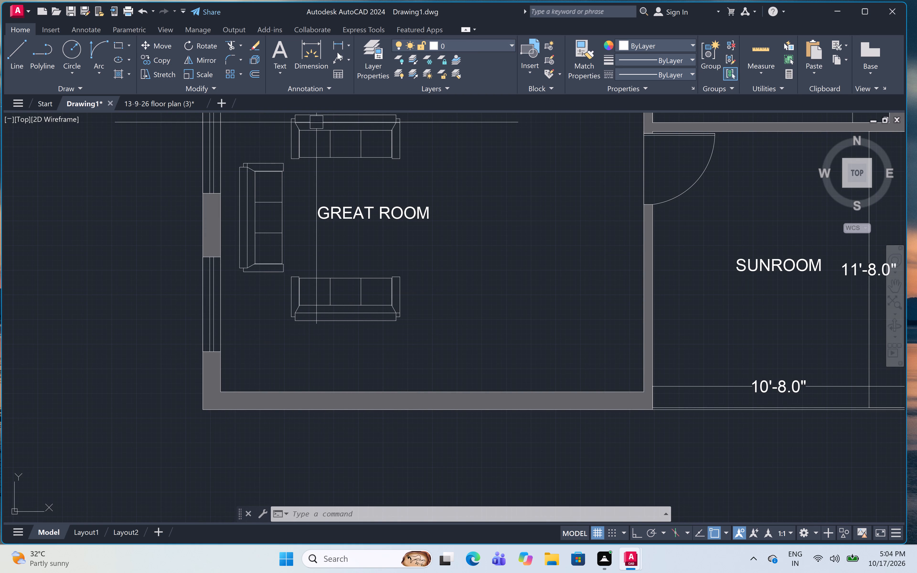
pyautogui.click(337, 44)
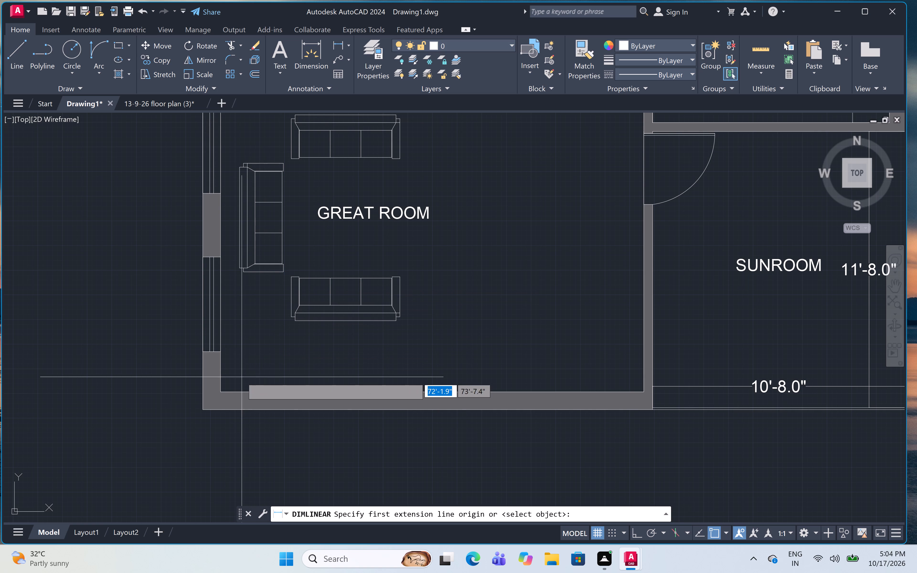
pyautogui.click(220, 390)
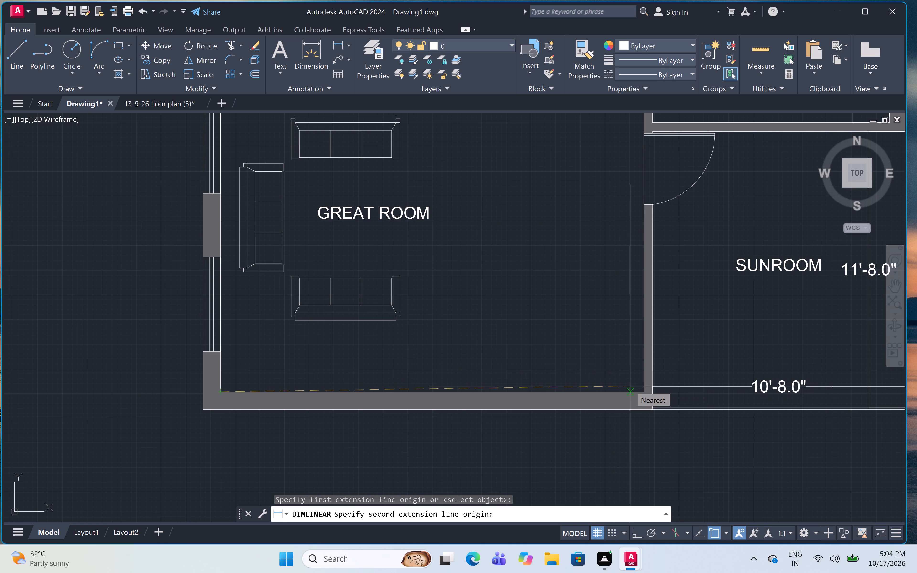
pyautogui.click(644, 391)
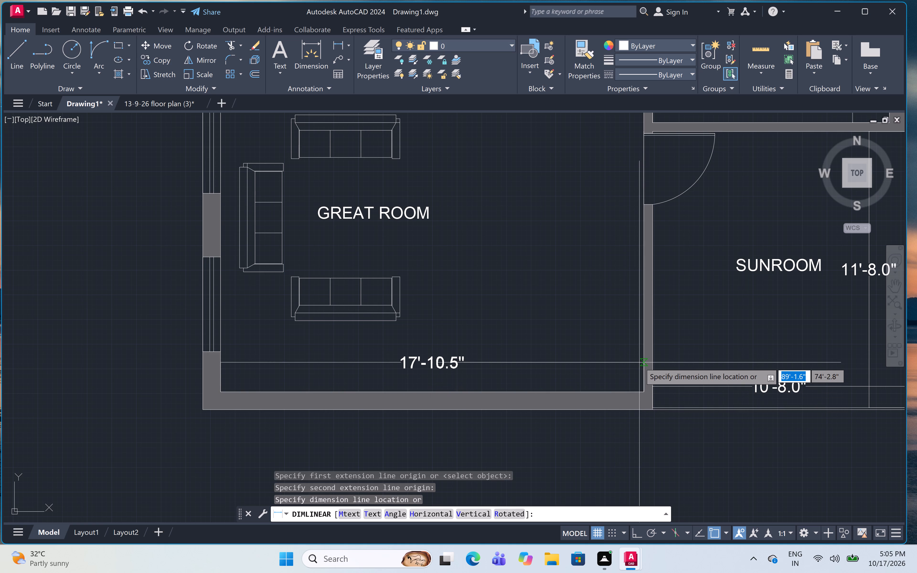
pyautogui.click(639, 362)
# Add a horizontal linear dimension across the top of the second plan's passage, from the staircase wall to the bath wall, placed just below the bedroom wall.
pyautogui.scroll(-3, 483, 315)
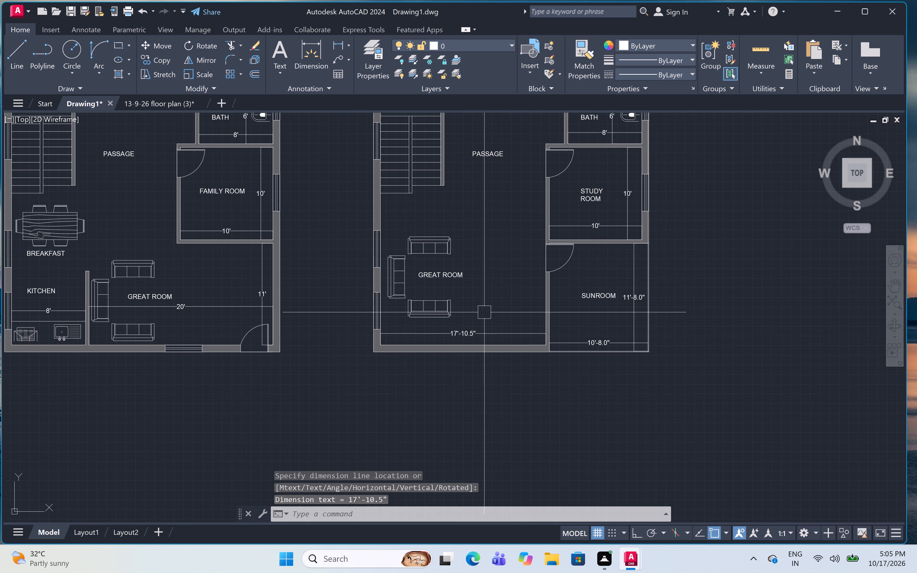
pyautogui.moveTo(492, 293); pyautogui.dragTo(413, 410, button='middle')
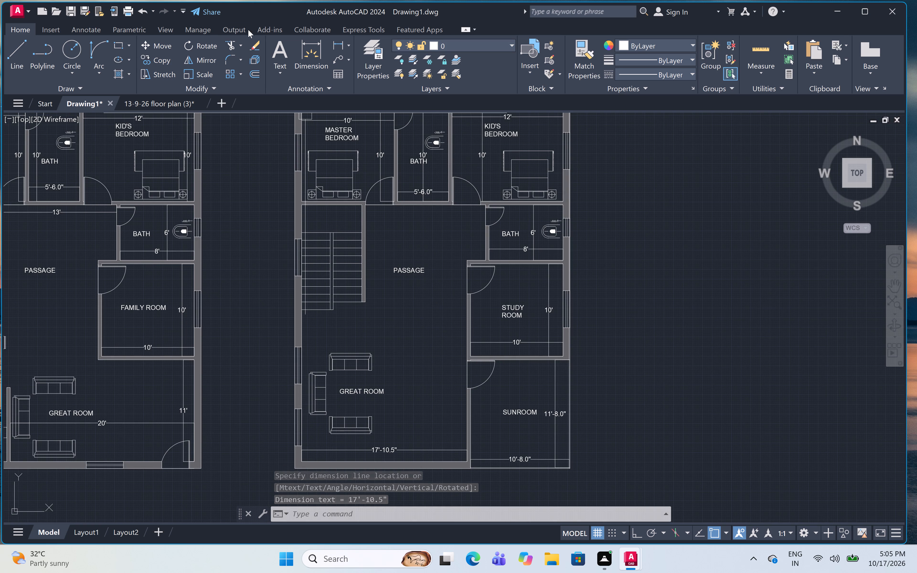
pyautogui.click(340, 47)
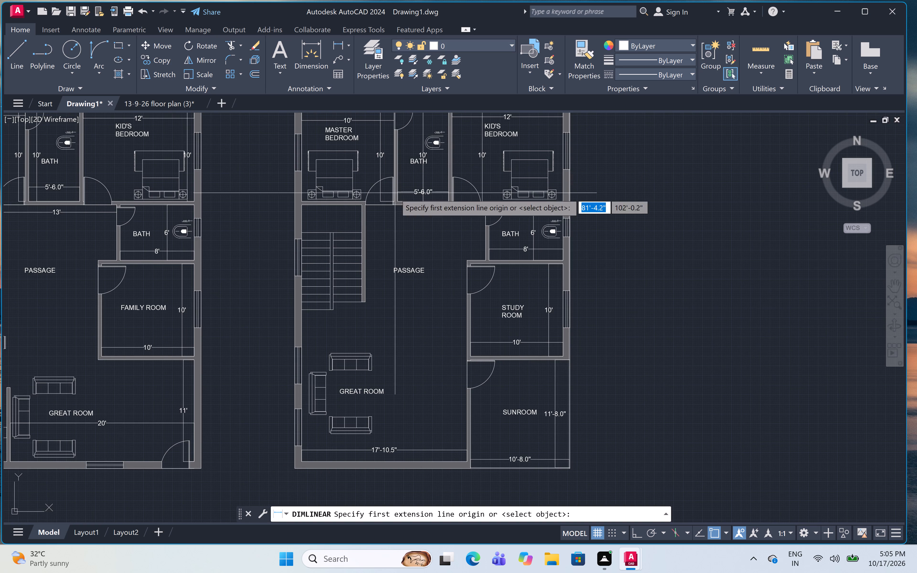
pyautogui.scroll(4, 416, 205)
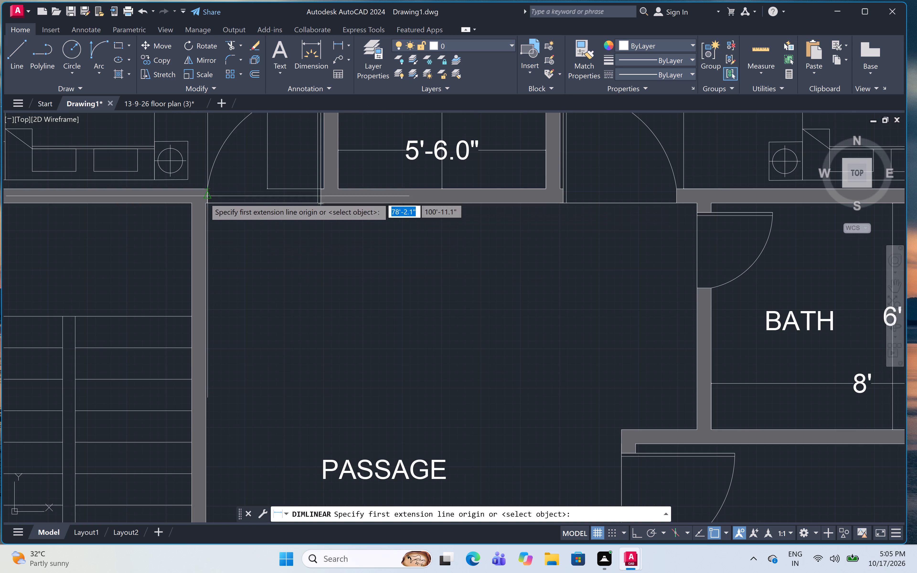
pyautogui.scroll(4, 204, 198)
pyautogui.click(205, 212)
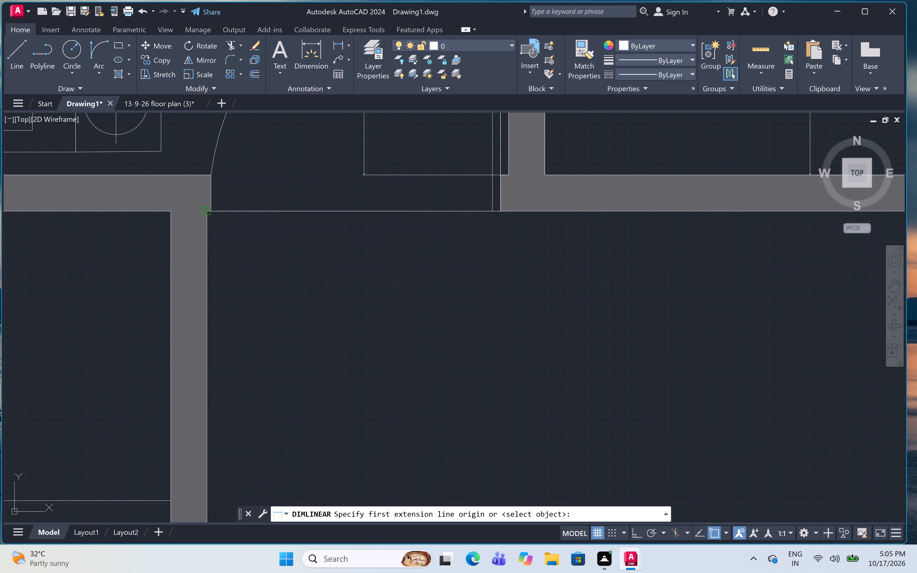
pyautogui.scroll(-3, 217, 248)
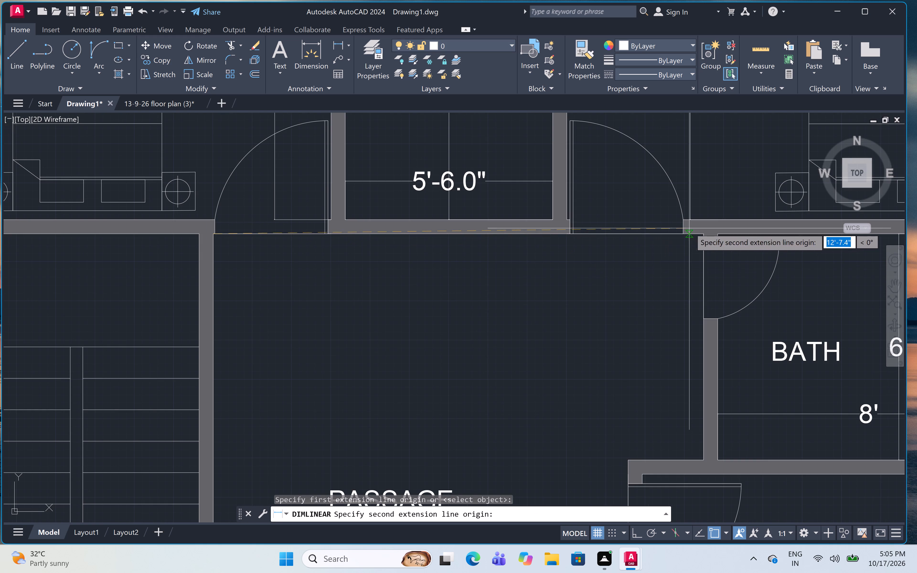
pyautogui.scroll(2, 701, 234)
pyautogui.moveTo(703, 234); pyautogui.dragTo(703, 236)
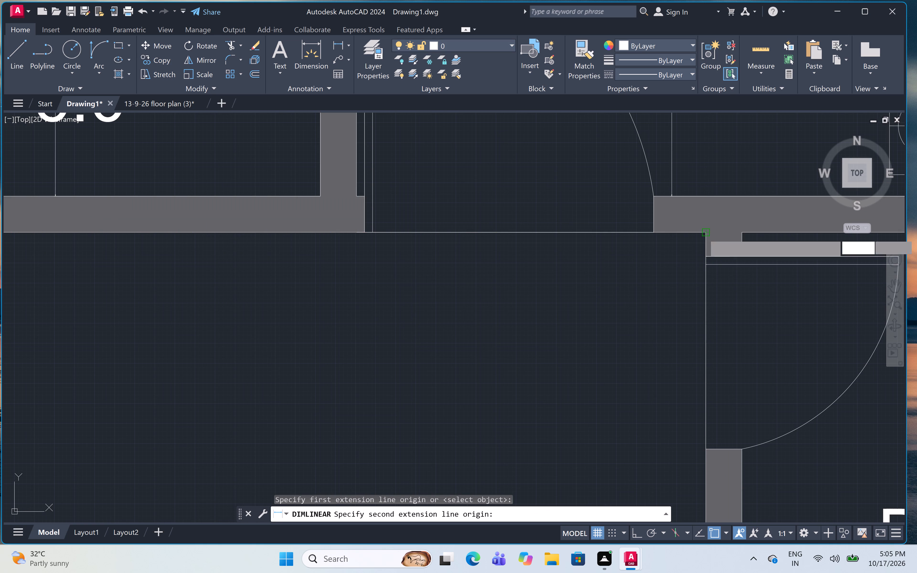
pyautogui.scroll(-3, 689, 283)
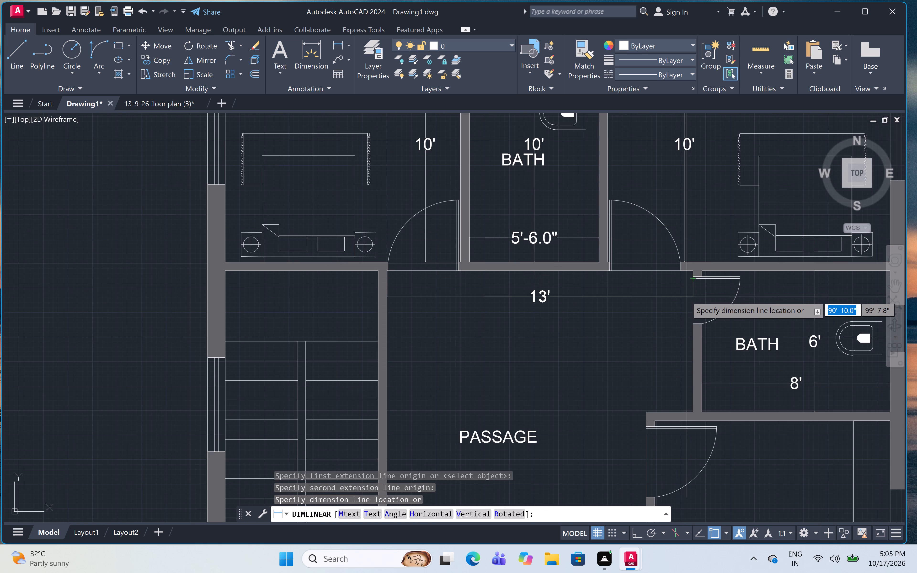
pyautogui.click(686, 296)
# Add a horizontal linear dimension across the first plan's total width, between its upper outer corners, placed above the top wall.
pyautogui.scroll(-3, 655, 322)
pyautogui.moveTo(655, 322); pyautogui.dragTo(598, 279, button='middle')
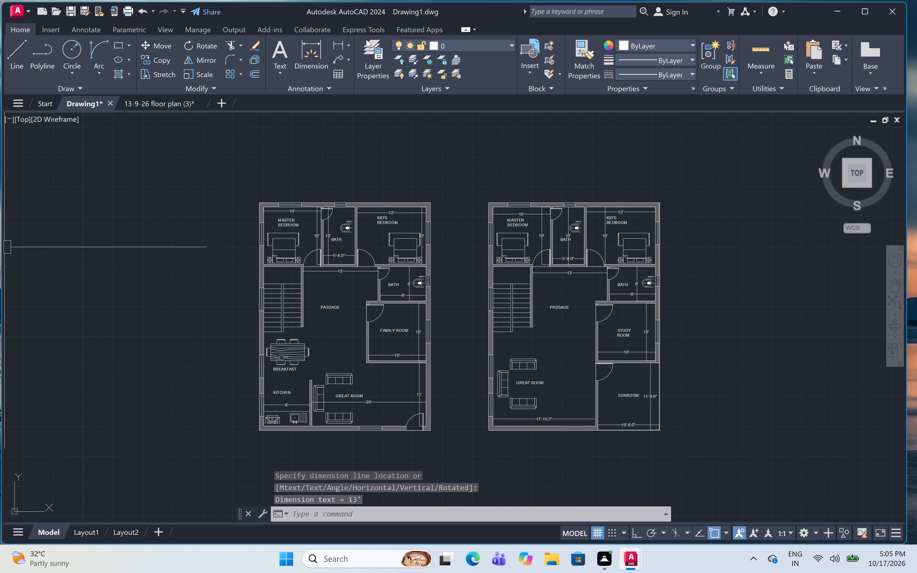
pyautogui.click(338, 39)
pyautogui.scroll(3, 267, 170)
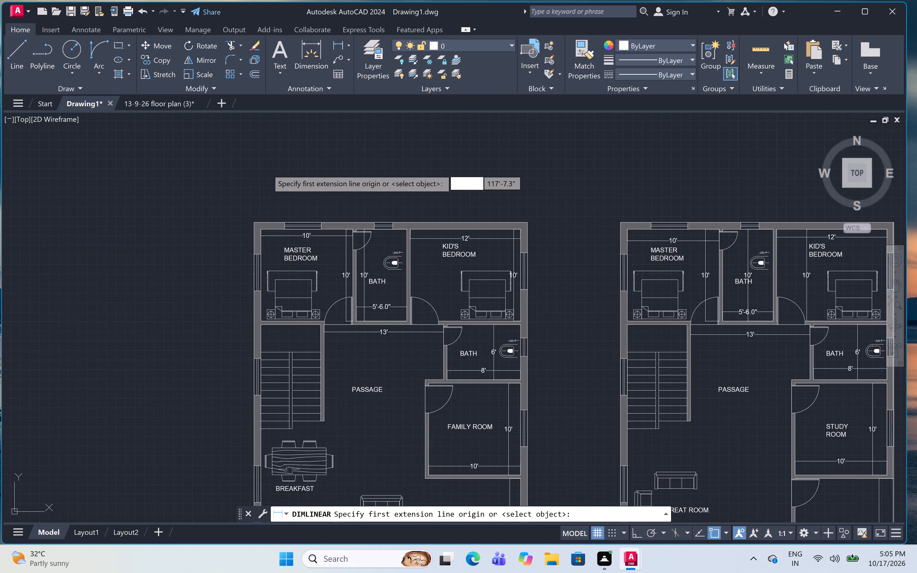
pyautogui.click(232, 306)
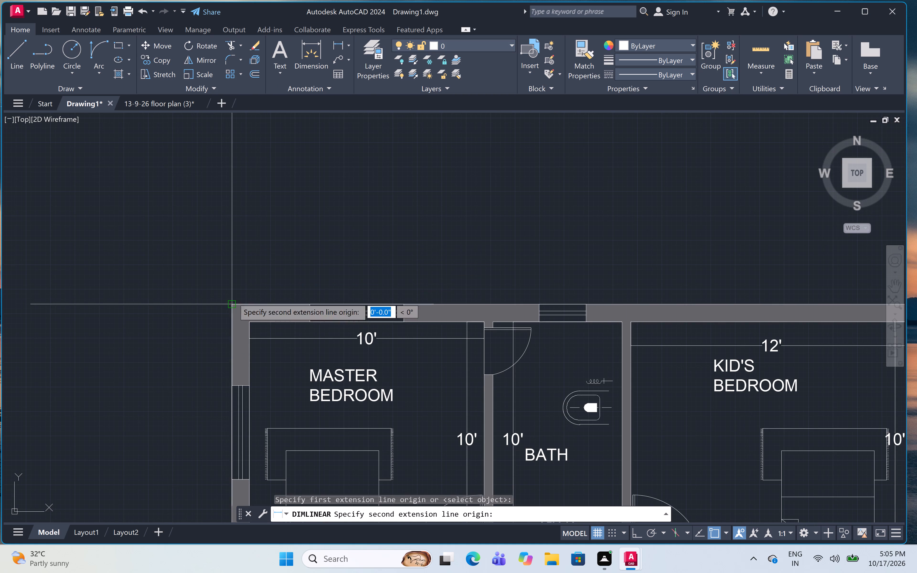
pyautogui.scroll(-3, 353, 227)
pyautogui.scroll(3, 506, 233)
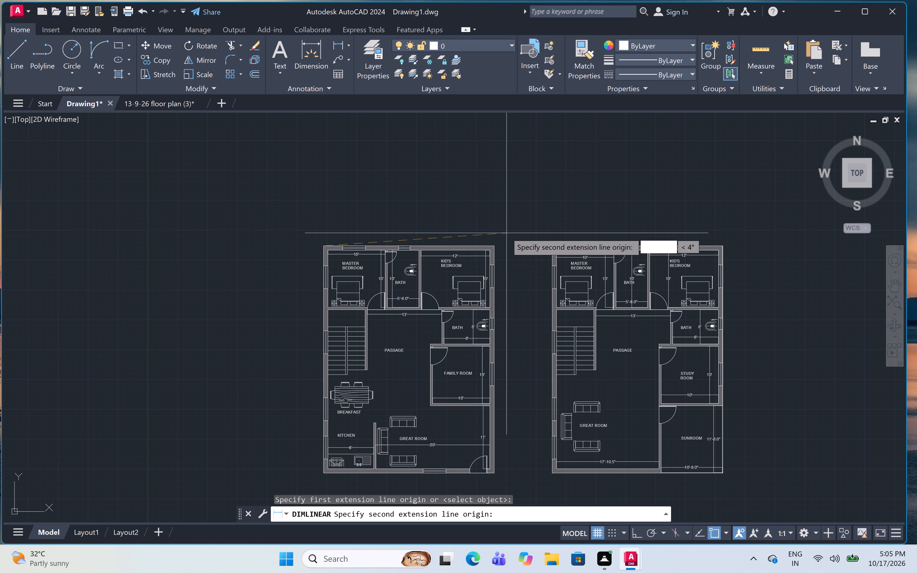
pyautogui.click(452, 283)
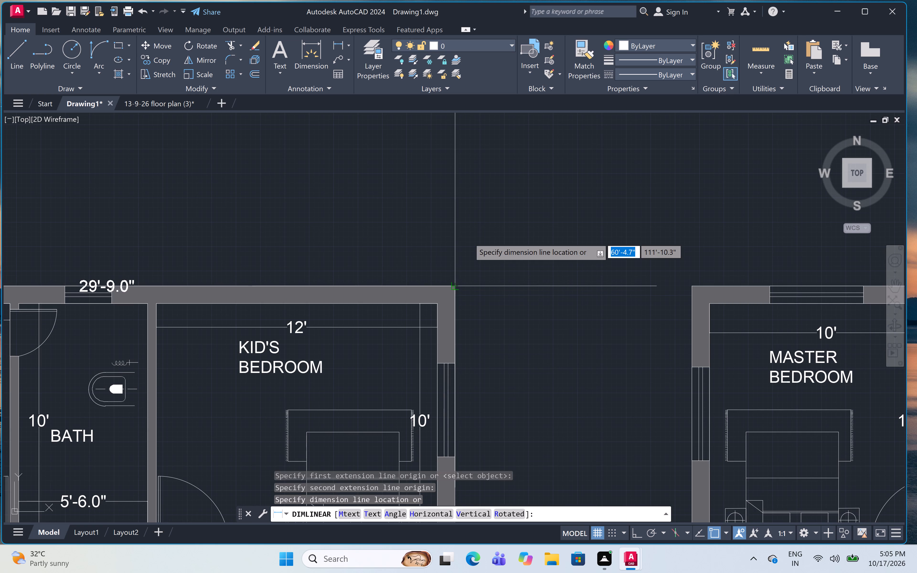
pyautogui.click(469, 238)
# Override the text of the first plan's overall width dimension with 30'-0".
pyautogui.scroll(-2, 208, 230)
pyautogui.moveTo(208, 230); pyautogui.dragTo(290, 220, button='middle')
pyautogui.scroll(3, 260, 206)
pyautogui.tripleClick(217, 259)
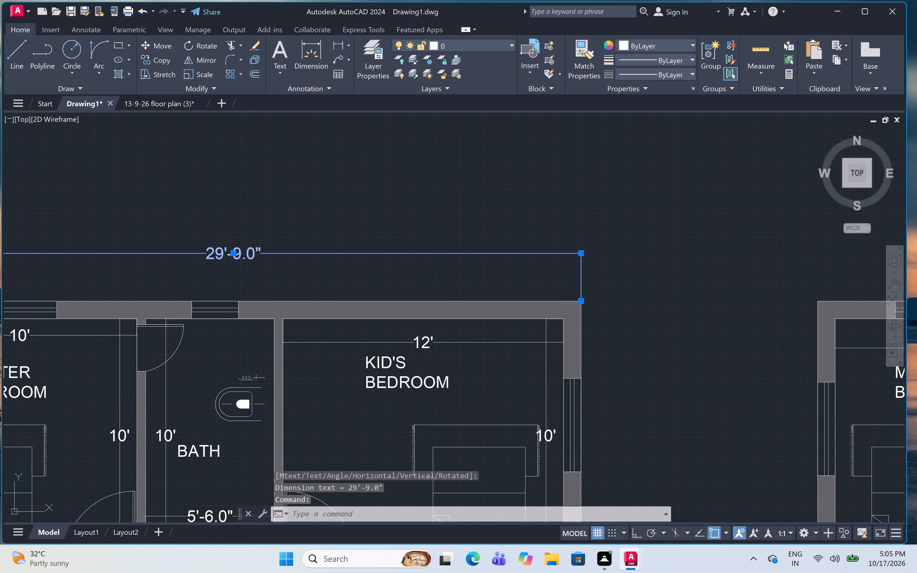
pyautogui.press('BackSpace')
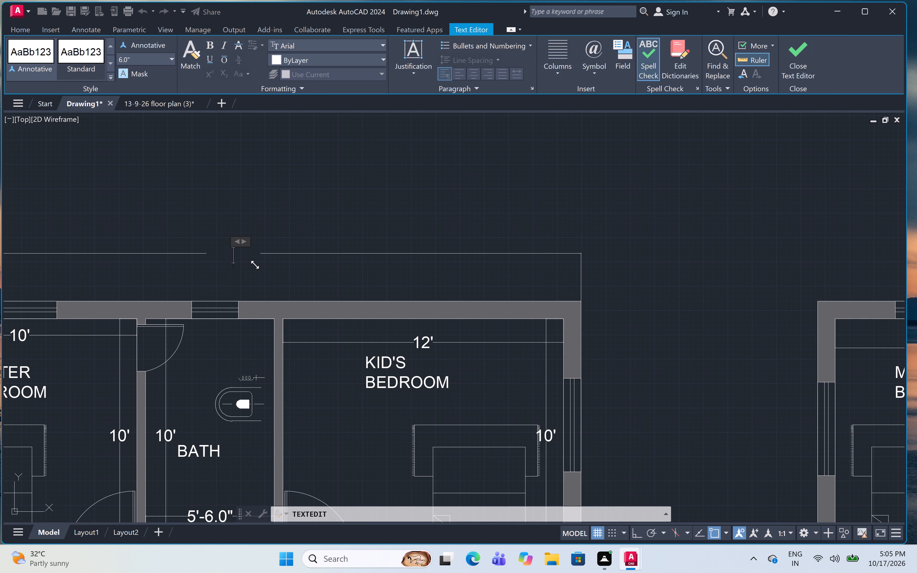
pyautogui.write('30')
pyautogui.press("'")
pyautogui.write('-0"')
pyautogui.click(268, 282)
# Add a vertical linear dimension for the first plan's total depth between its staircase-side outer corners, placed outside the exterior wall.
pyautogui.scroll(-5, 267, 282)
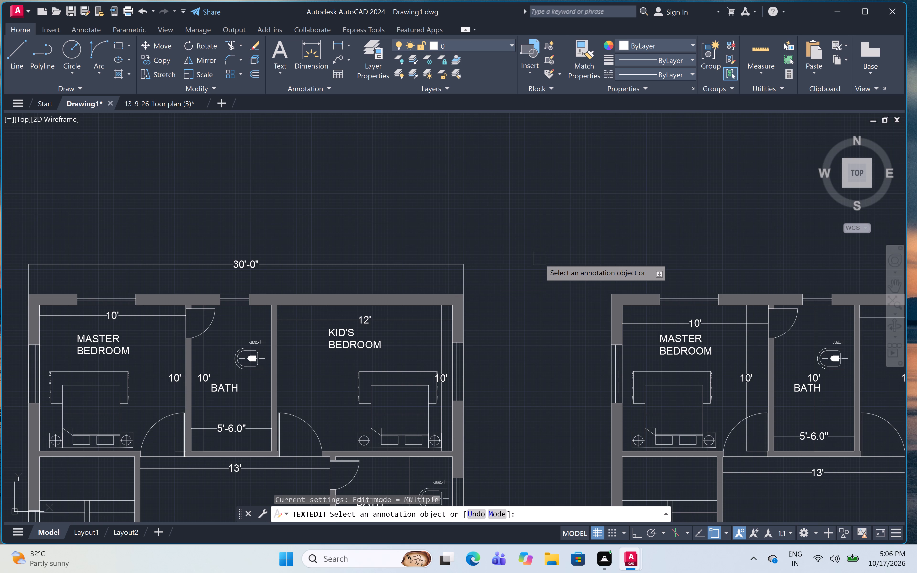
pyautogui.scroll(-2, 538, 260)
pyautogui.scroll(-2, 509, 308)
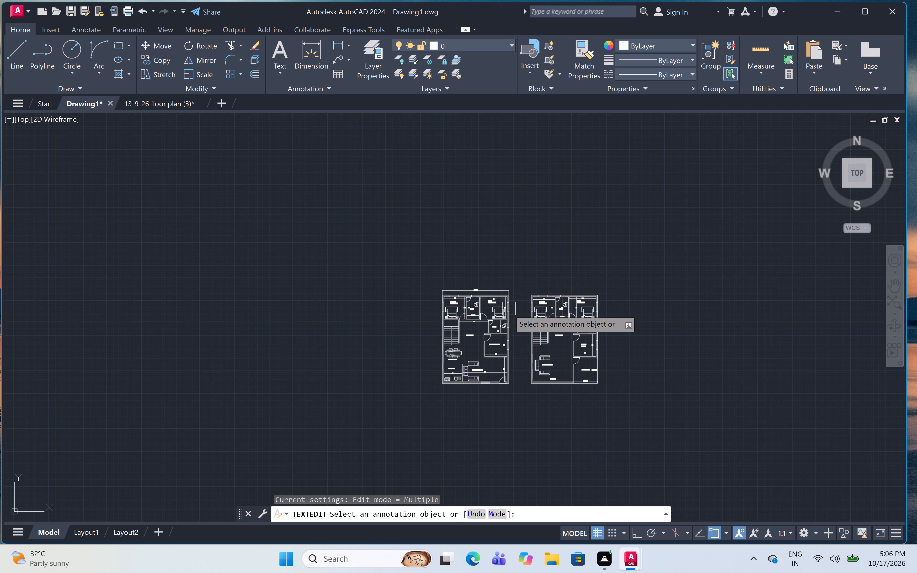
pyautogui.scroll(2, 512, 368)
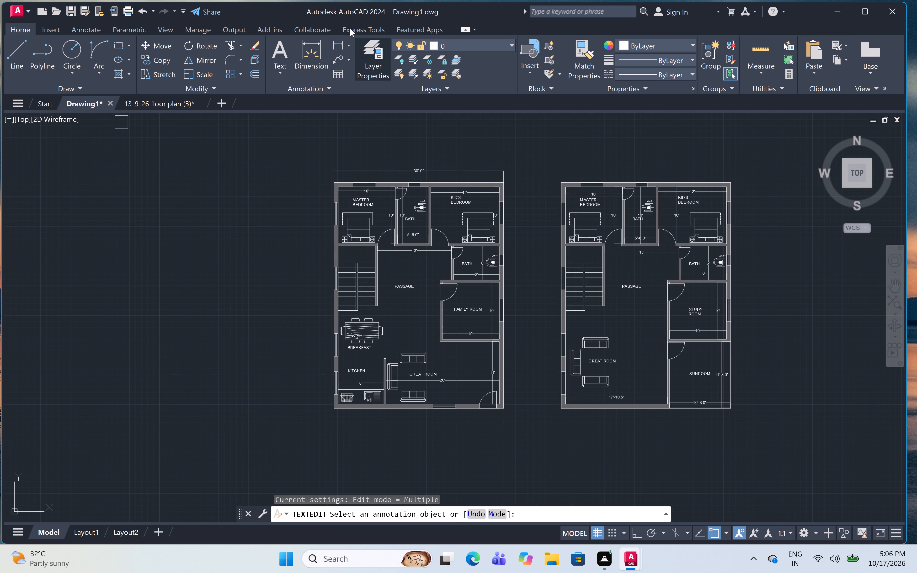
pyautogui.click(341, 44)
pyautogui.scroll(2, 334, 184)
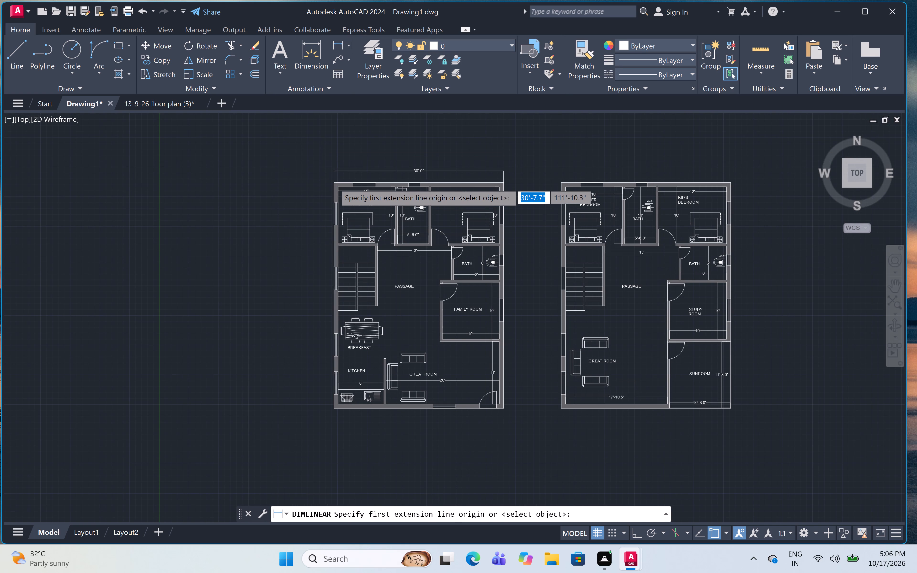
pyautogui.scroll(1, 334, 184)
pyautogui.click(327, 179)
pyautogui.scroll(-3, 272, 278)
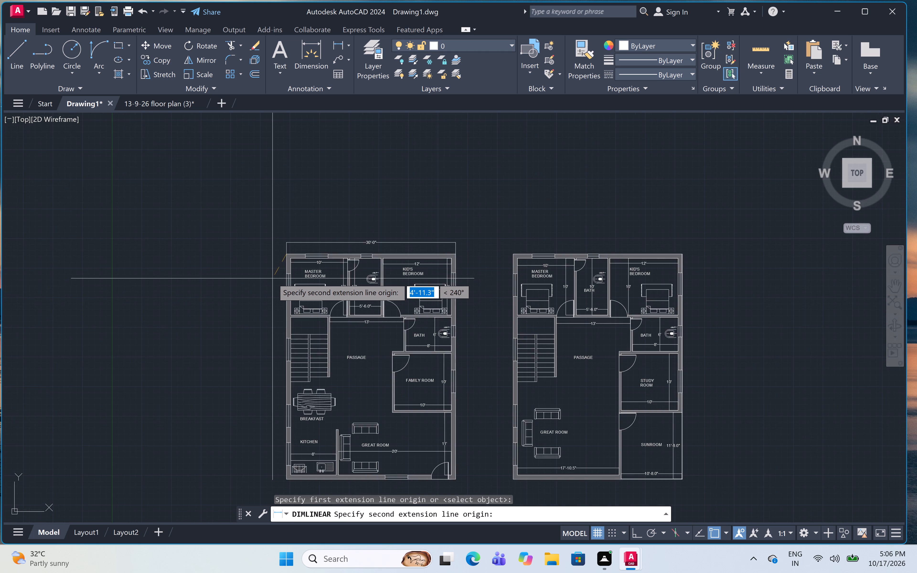
pyautogui.scroll(-1, 272, 278)
pyautogui.scroll(3, 274, 410)
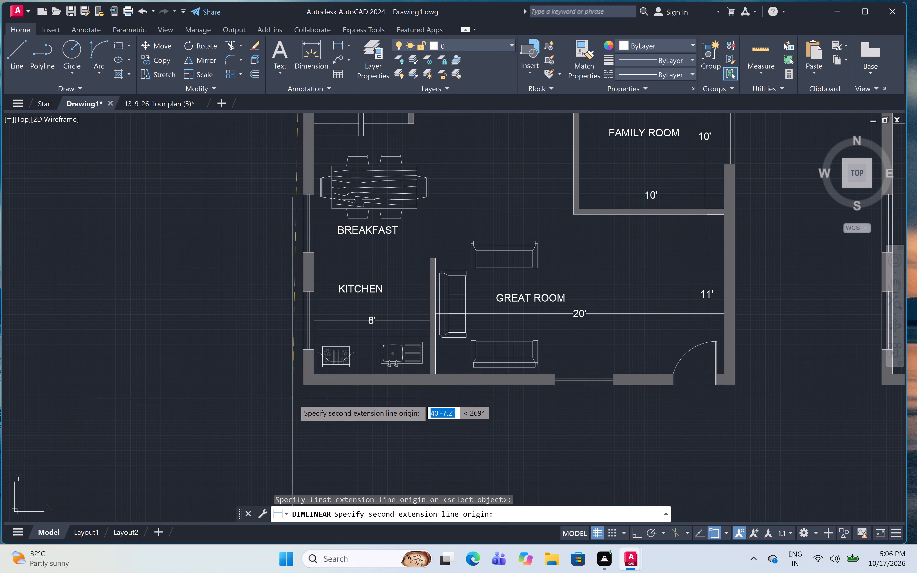
pyautogui.click(302, 386)
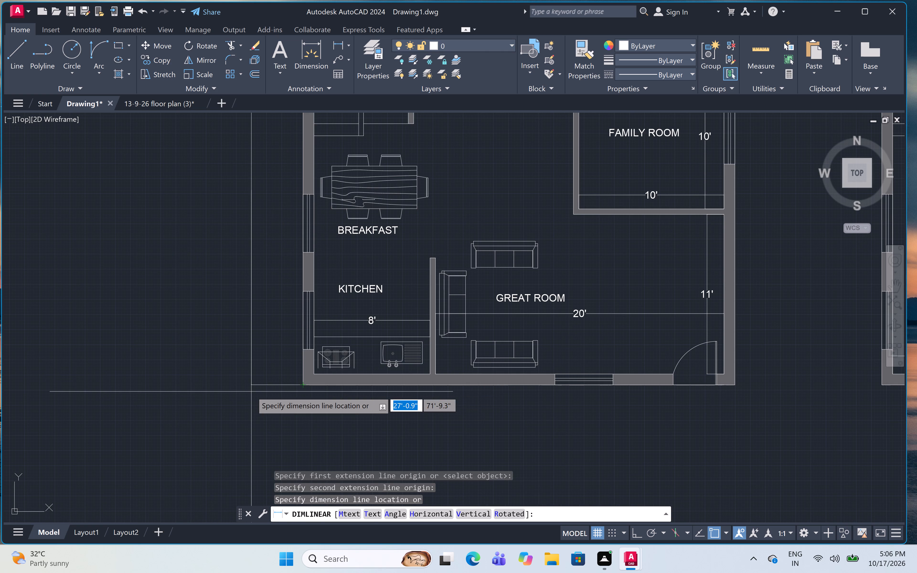
pyautogui.scroll(-1, 251, 392)
pyautogui.click(245, 390)
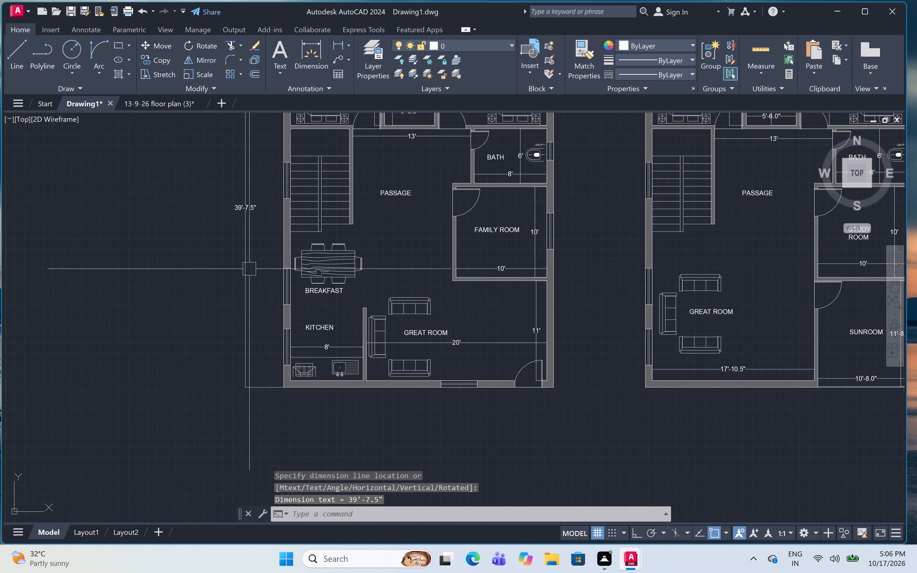
# Override the text of the first plan's overall depth dimension with 40'-0" and finish text editing.
pyautogui.doubleClick(246, 204)
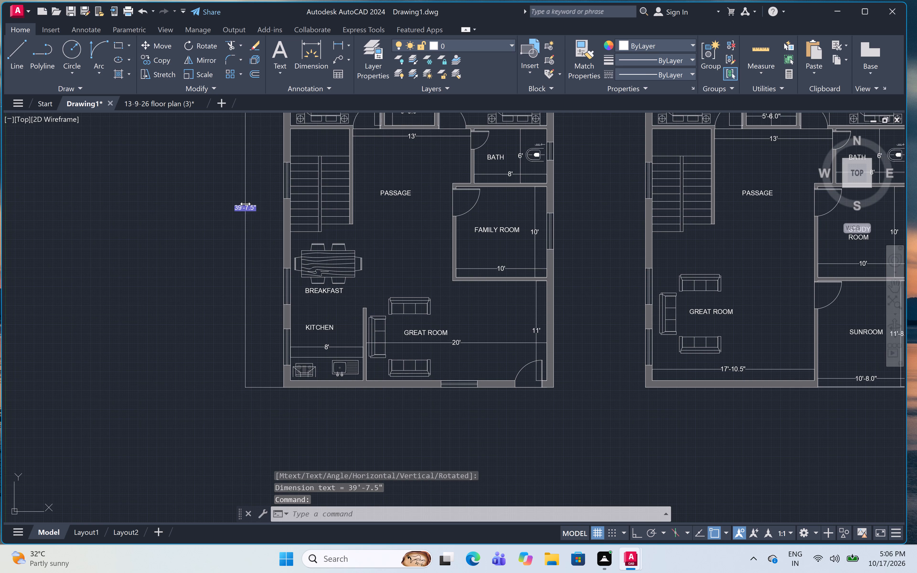
pyautogui.scroll(3, 246, 204)
pyautogui.click(247, 218)
pyautogui.scroll(2, 251, 219)
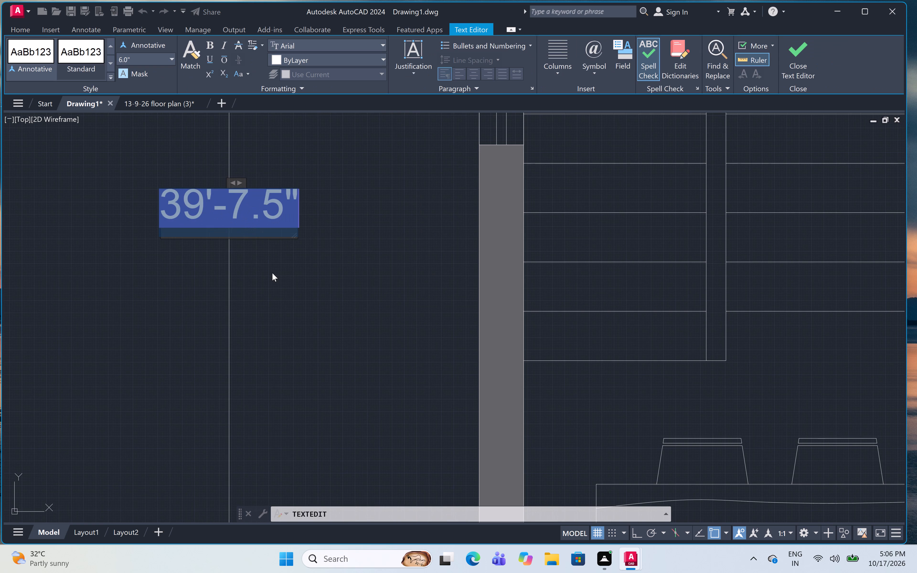
pyautogui.press('BackSpace')
pyautogui.press('4')
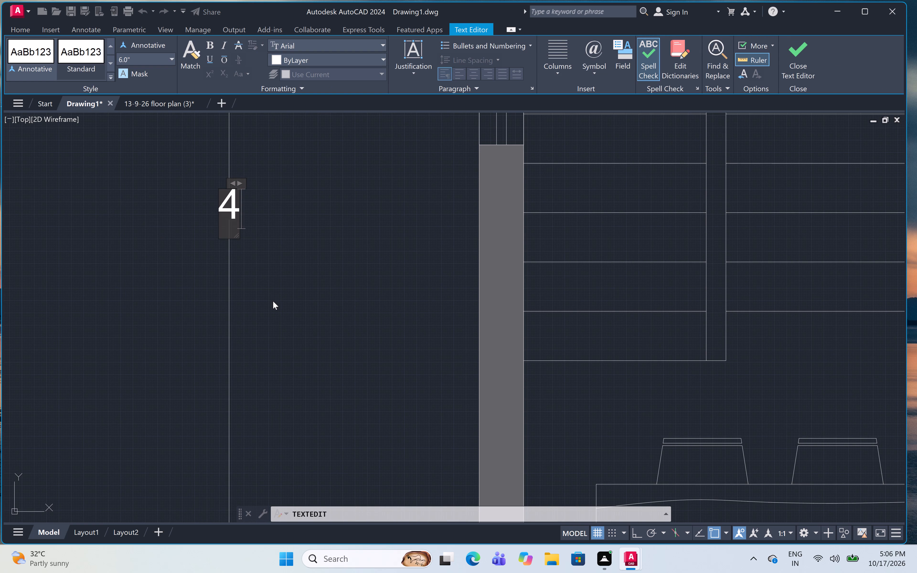
pyautogui.write("0'")
pyautogui.write('-0')
pyautogui.hotkey('shift', '"')
pyautogui.click(272, 306)
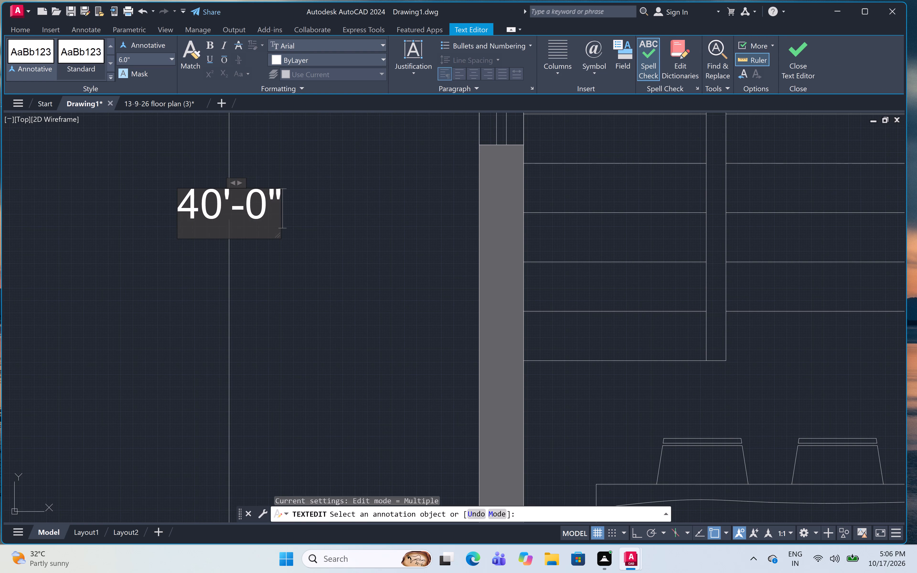
pyautogui.scroll(-7, 272, 306)
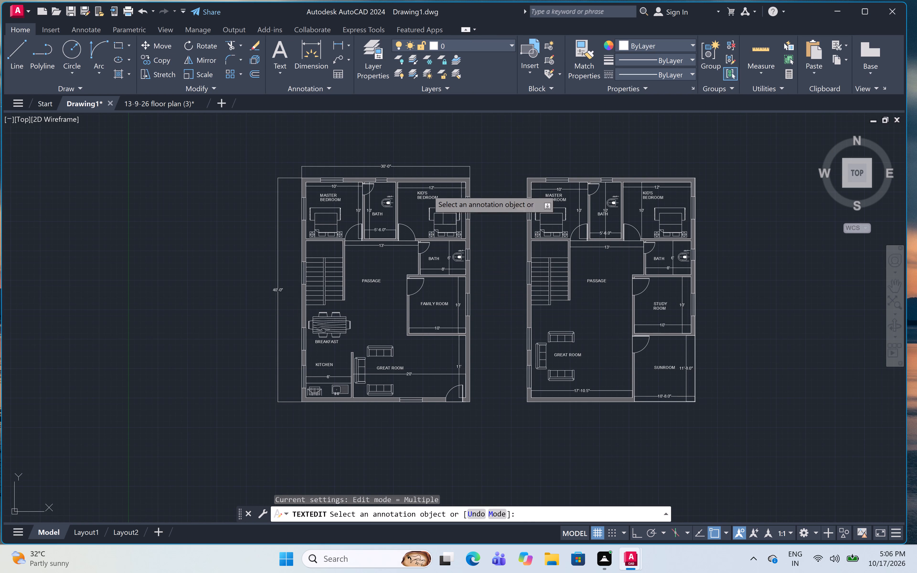
pyautogui.scroll(2, 405, 156)
pyautogui.press('Escape')
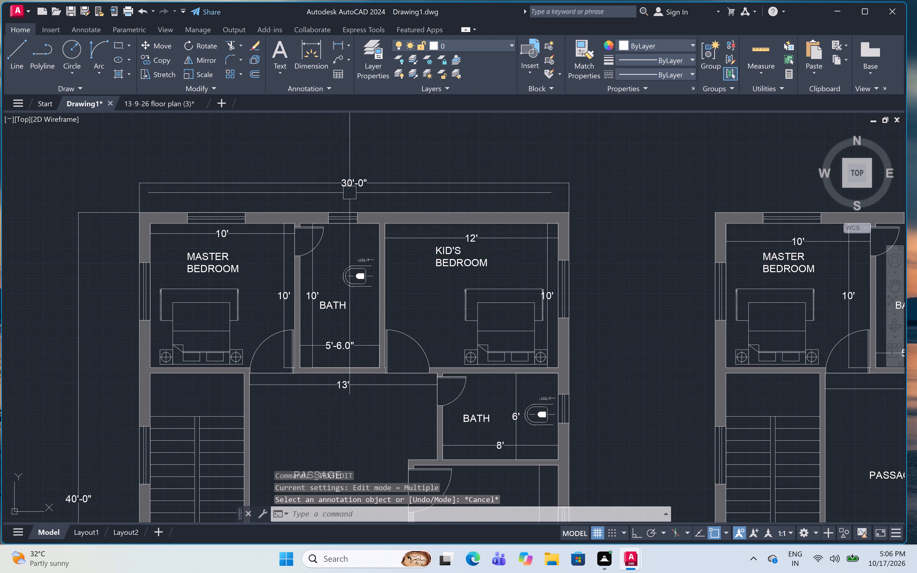
# Copy the 30'-0" overall width dimension from the first plan's upper master bedroom corner to the matching outer corner of the second plan.
pyautogui.click(330, 154)
pyautogui.click(276, 198)
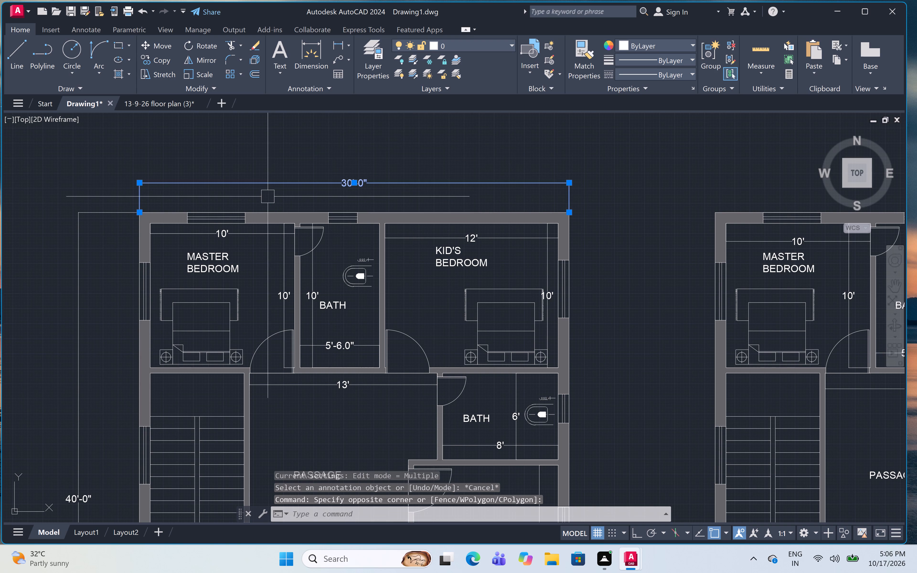
pyautogui.press('c')
pyautogui.press('o')
pyautogui.press('space')
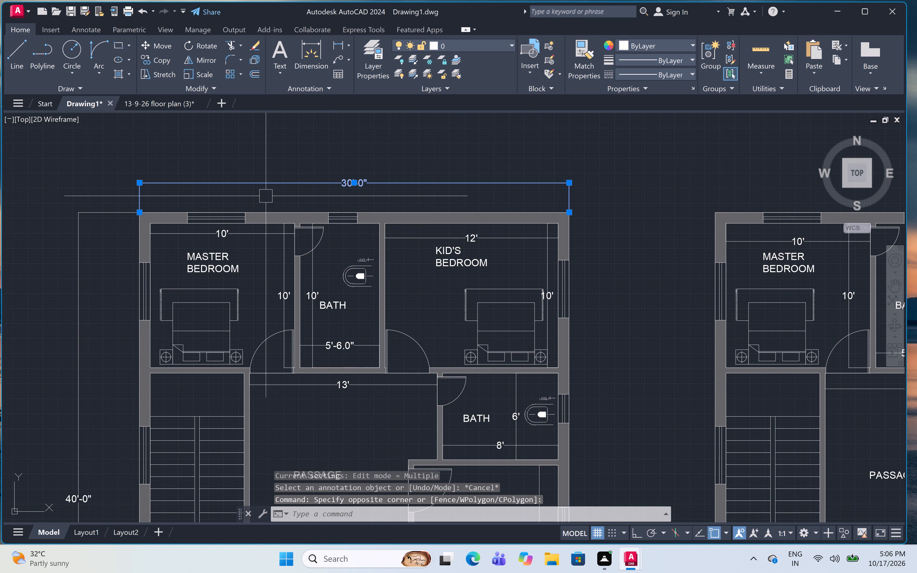
pyautogui.click(138, 211)
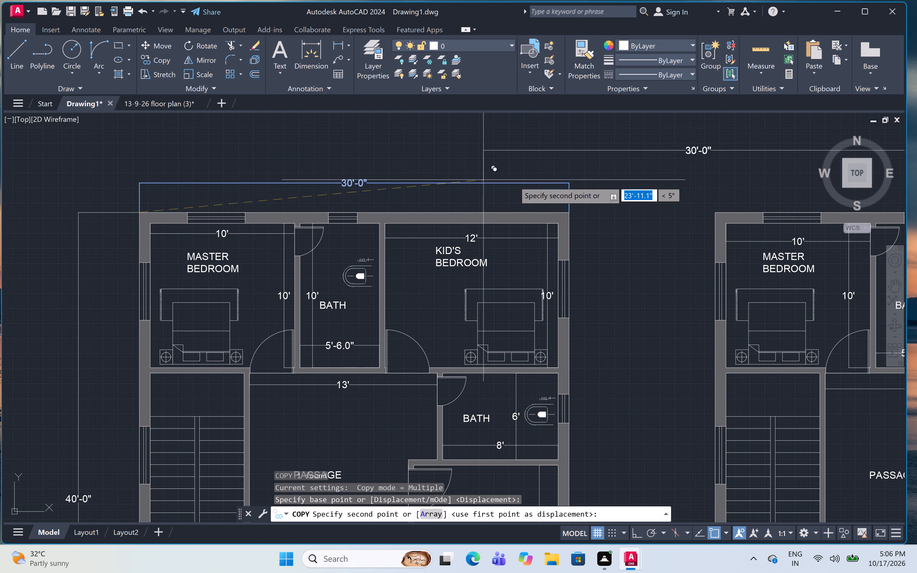
pyautogui.moveTo(664, 202); pyautogui.dragTo(332, 299, button='middle')
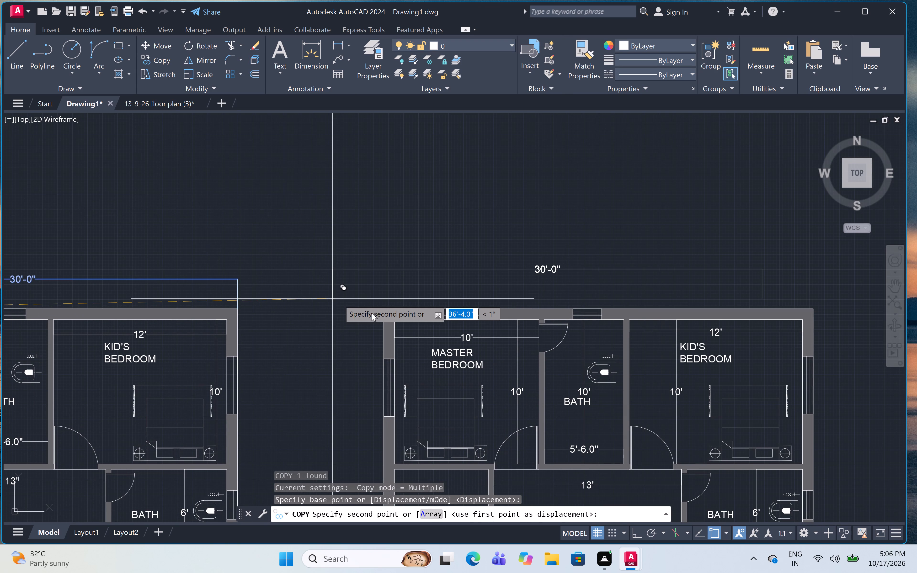
pyautogui.scroll(4, 379, 311)
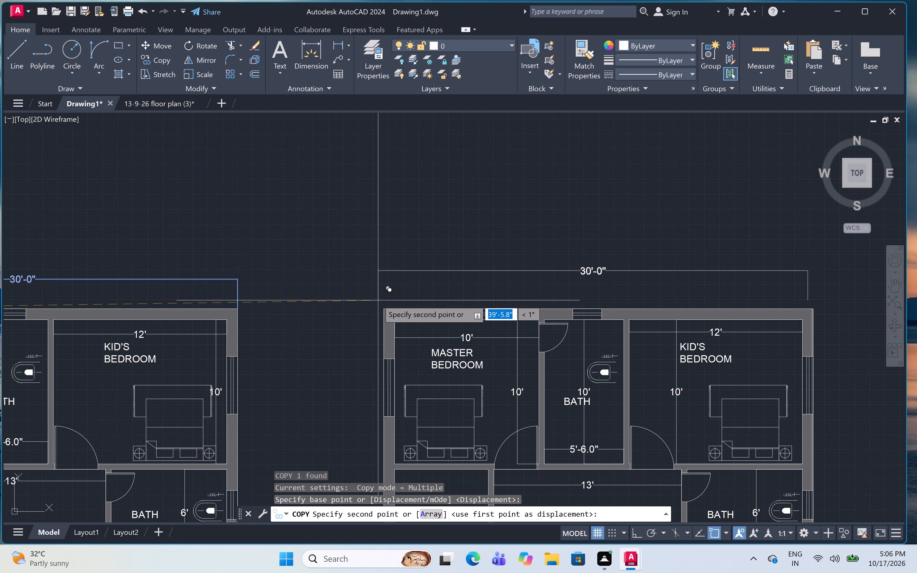
pyautogui.scroll(3, 378, 300)
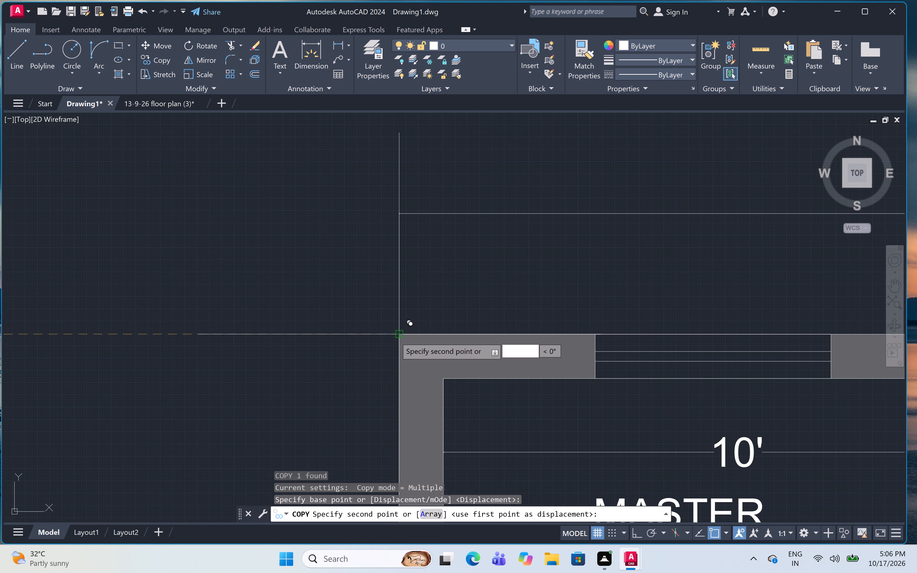
pyautogui.moveTo(396, 336); pyautogui.dragTo(396, 334)
pyautogui.scroll(-6, 364, 243)
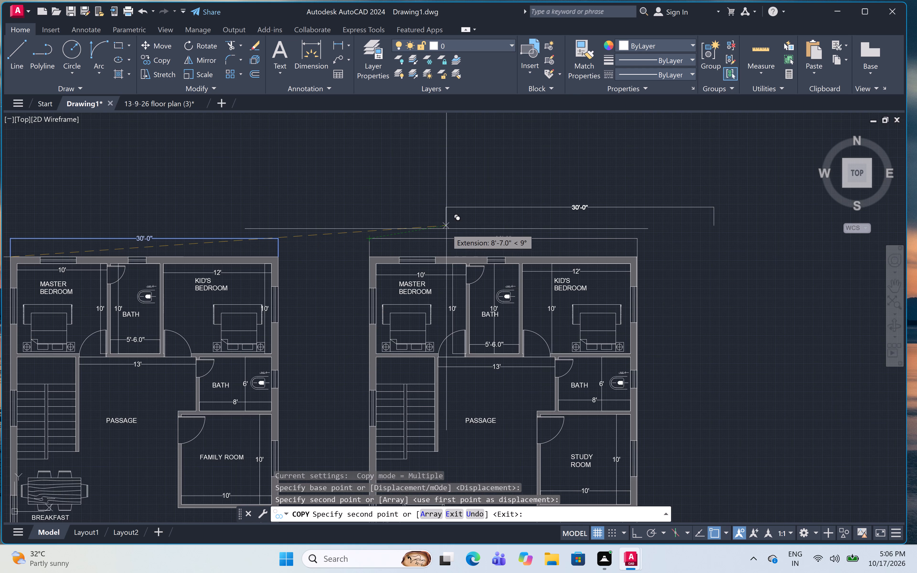
pyautogui.press('Escape')
# Copy the 40'-0" overall depth dimension from the first plan's upper master bedroom corner to the matching outer corner of the second plan.
pyautogui.scroll(-3, 491, 204)
pyautogui.scroll(3, 282, 237)
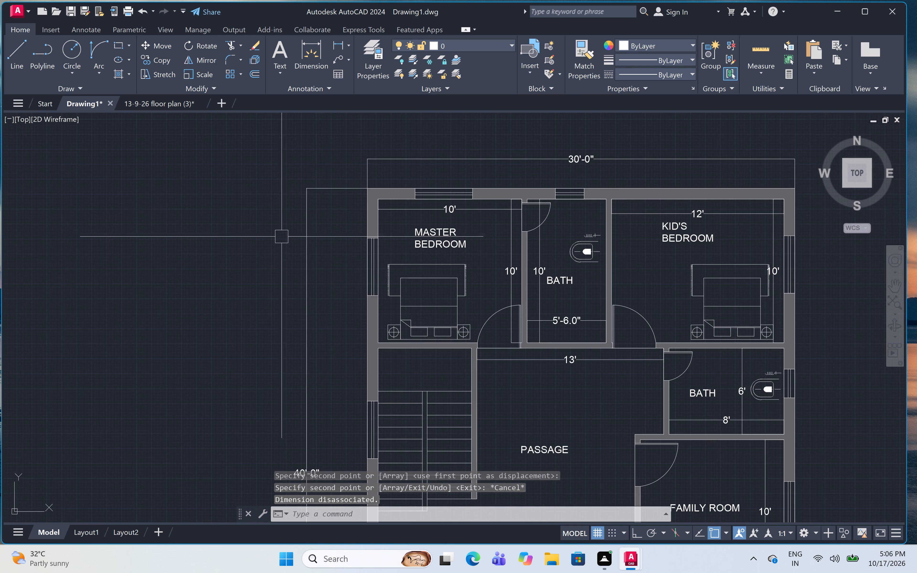
pyautogui.click(349, 166)
pyautogui.click(263, 234)
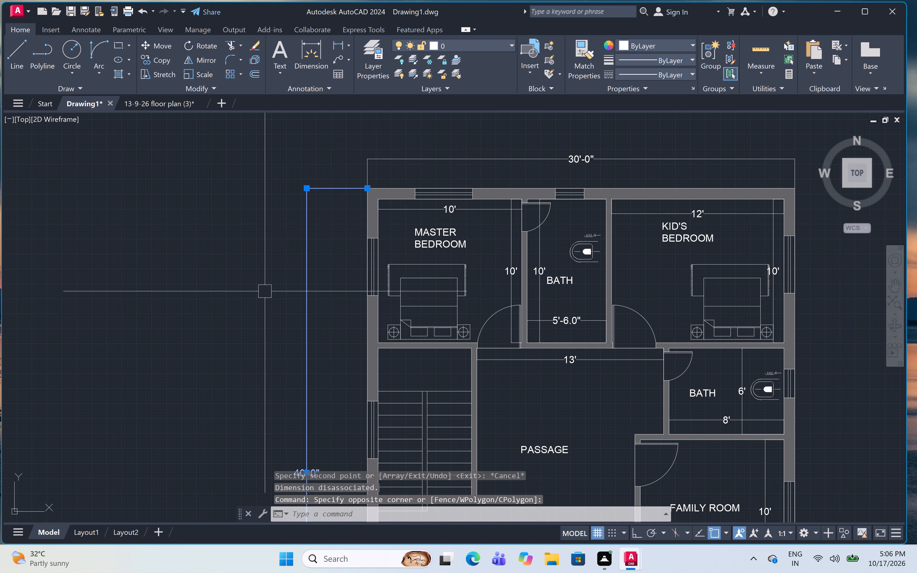
pyautogui.write('CO')
pyautogui.press('space')
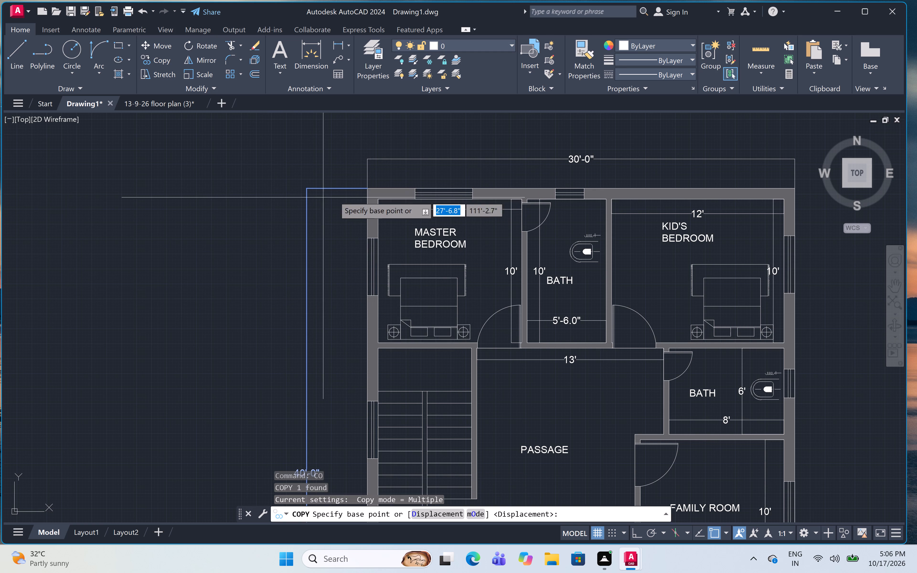
pyautogui.click(366, 189)
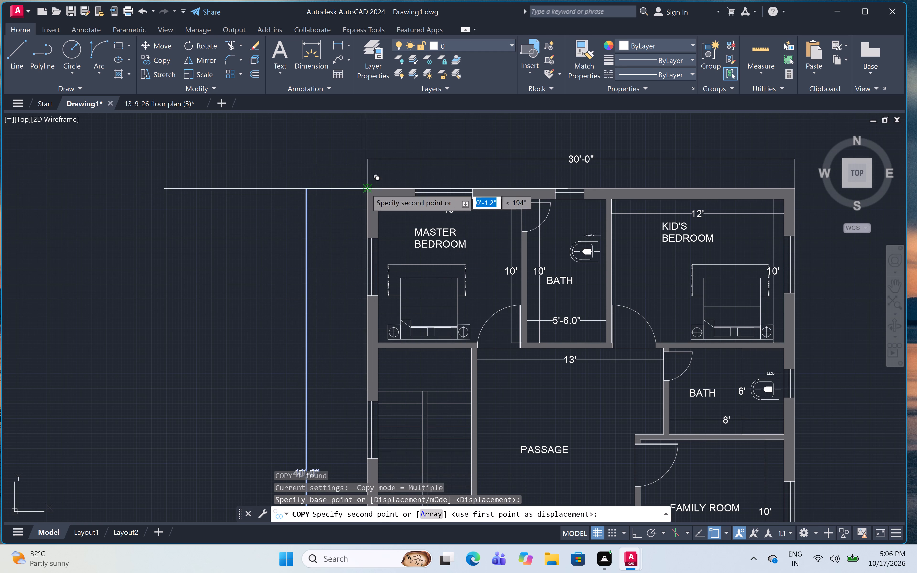
pyautogui.scroll(-5, 419, 187)
pyautogui.scroll(4, 489, 190)
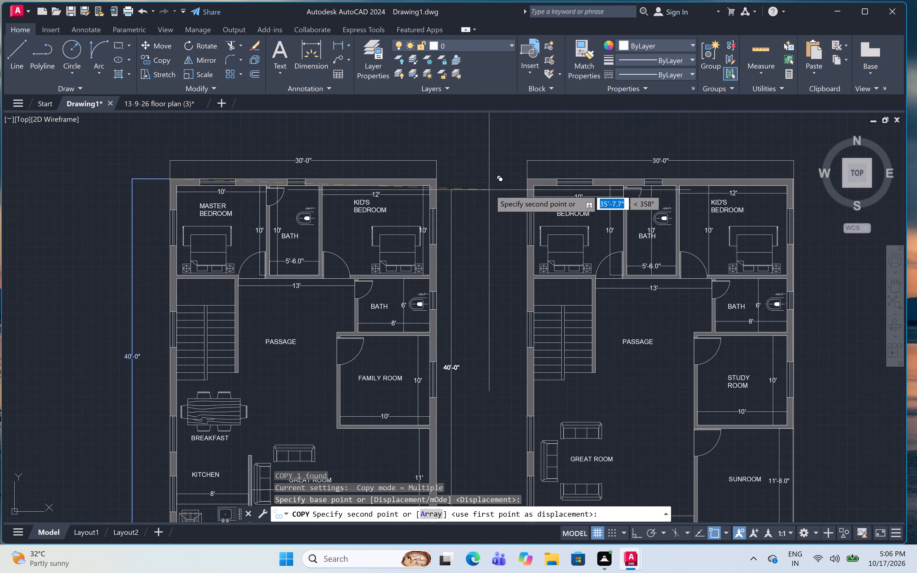
pyautogui.click(524, 178)
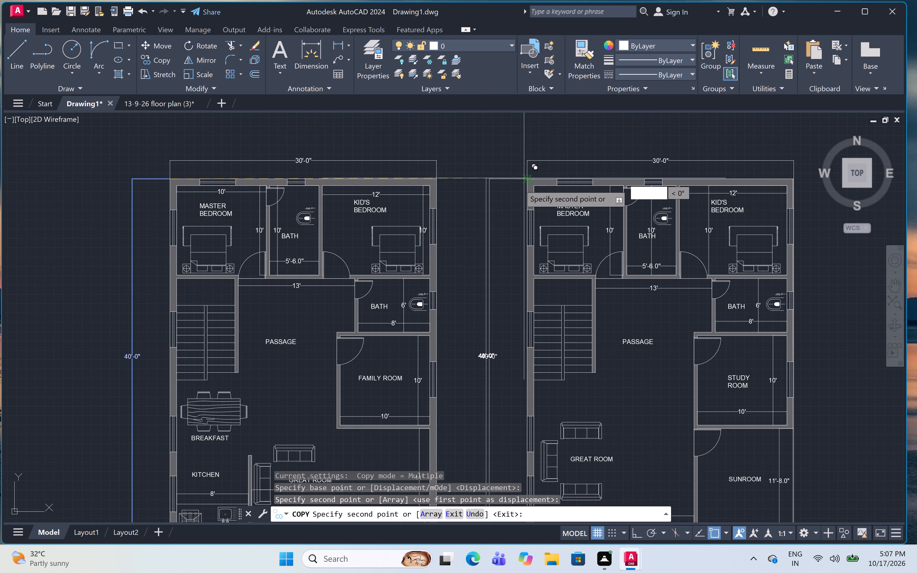
# Add the multiline text W above the master bedroom's upper-wall window on the first plan.
pyautogui.press('Escape')
pyautogui.scroll(-3, 506, 208)
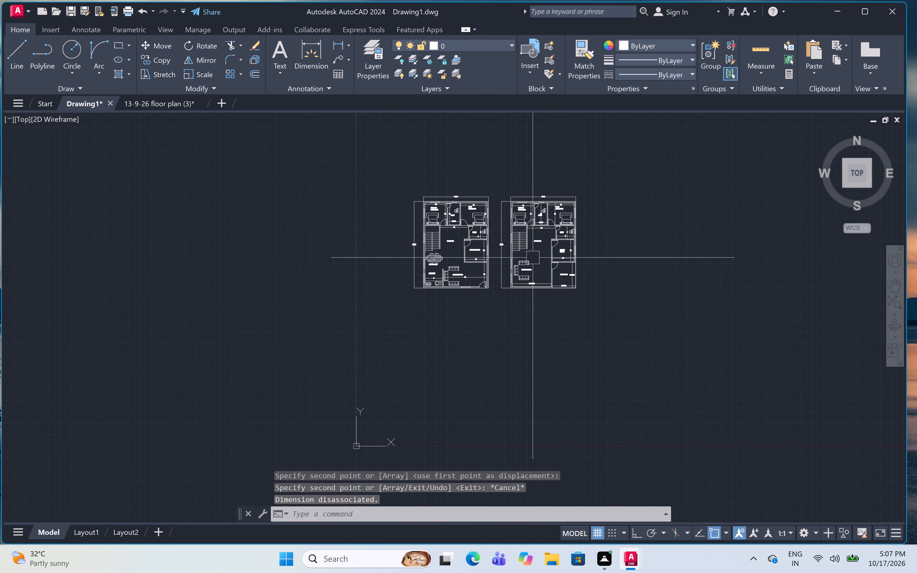
pyautogui.scroll(1, 521, 320)
pyautogui.moveTo(521, 319); pyautogui.dragTo(513, 408, button='middle')
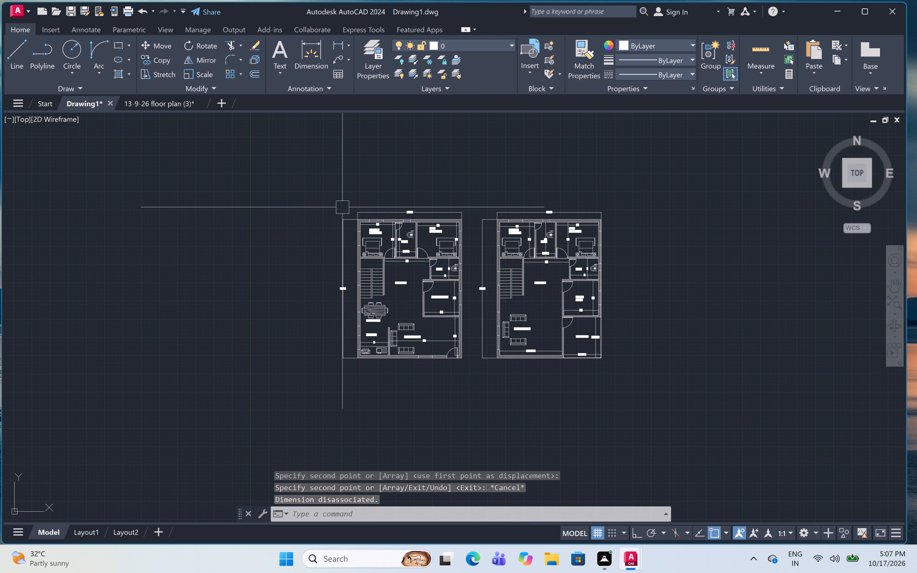
pyautogui.scroll(5, 375, 217)
pyautogui.write('MT')
pyautogui.press('space')
pyautogui.scroll(1, 363, 207)
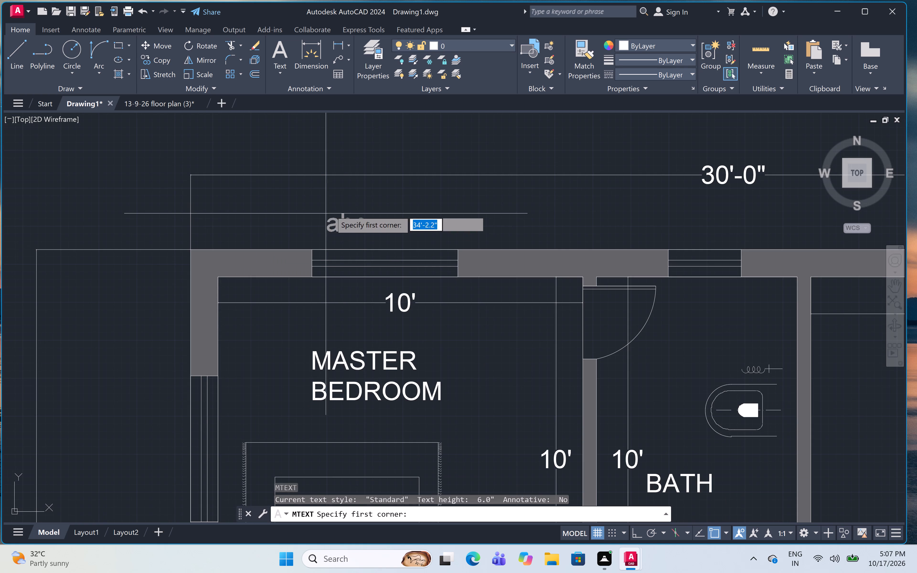
pyautogui.click(357, 207)
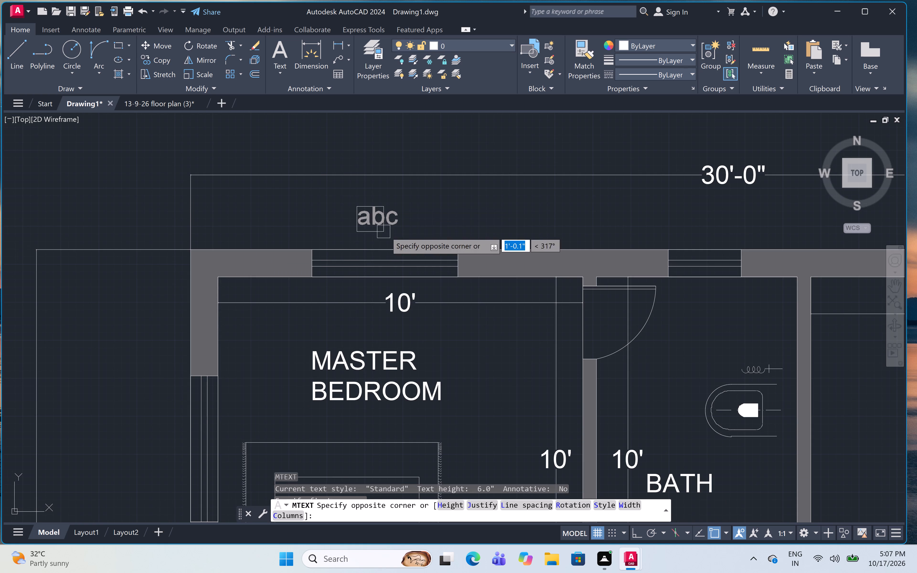
pyautogui.click(407, 236)
pyautogui.press('w')
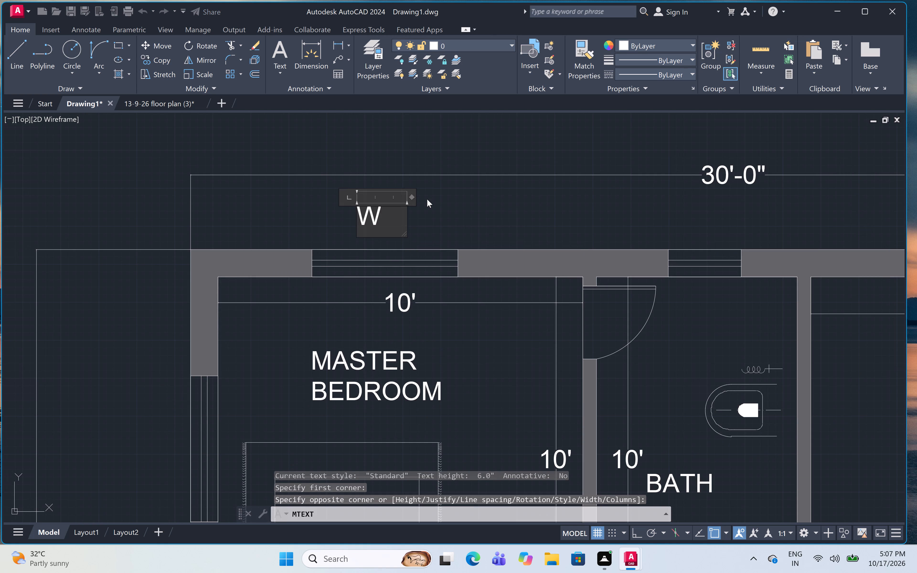
pyautogui.click(425, 203)
# Move the W label closer to the first plan's upper master bedroom window and centre it over the opening.
pyautogui.click(360, 217)
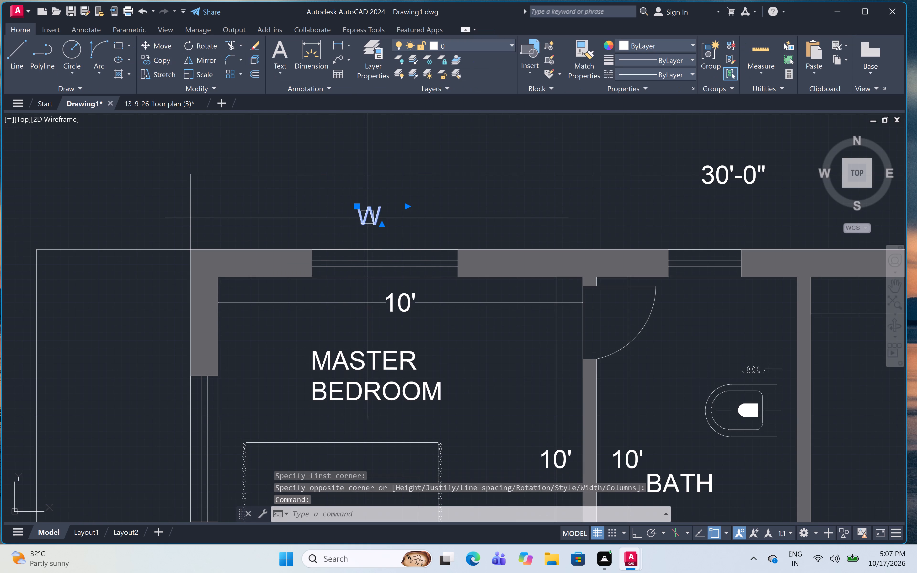
pyautogui.scroll(3, 379, 215)
pyautogui.write('M')
pyautogui.press('space')
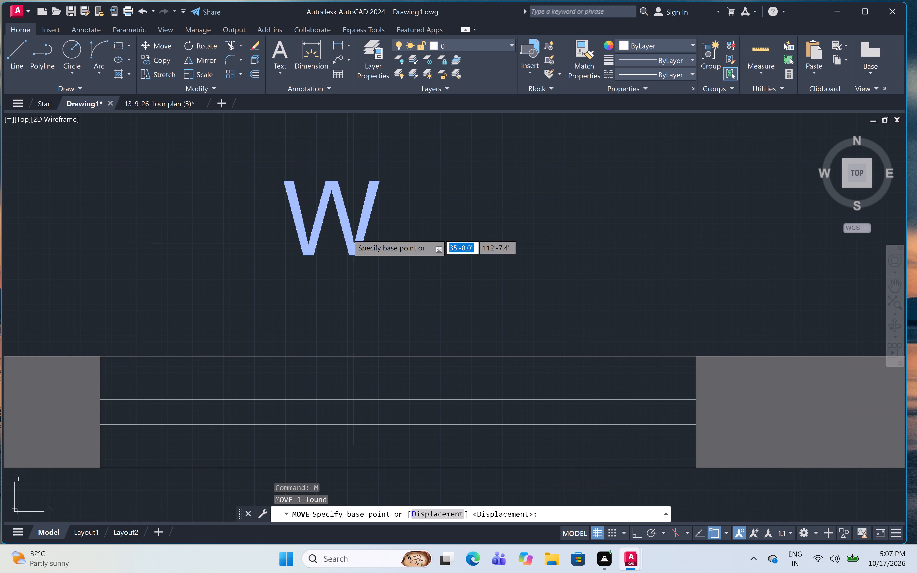
pyautogui.click(345, 229)
pyautogui.click(407, 273)
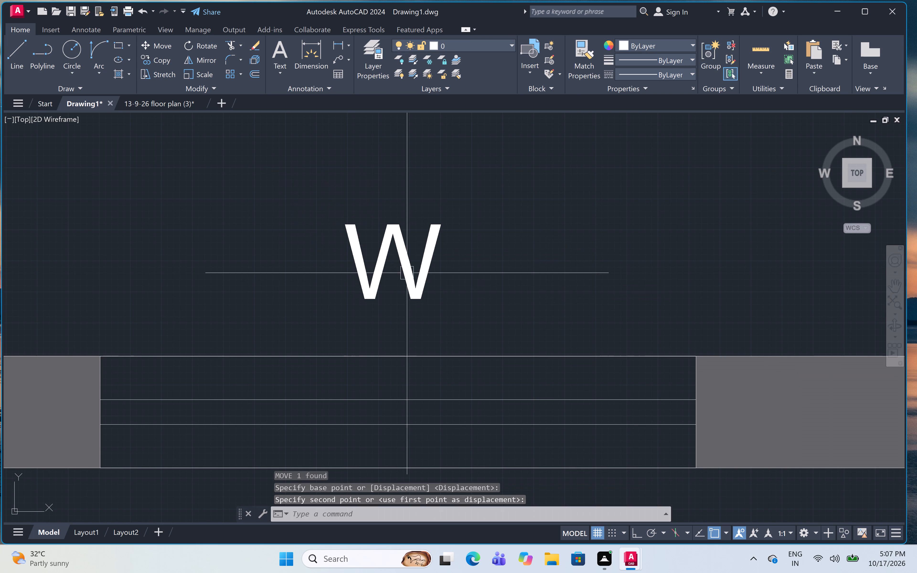
pyautogui.scroll(-5, 409, 244)
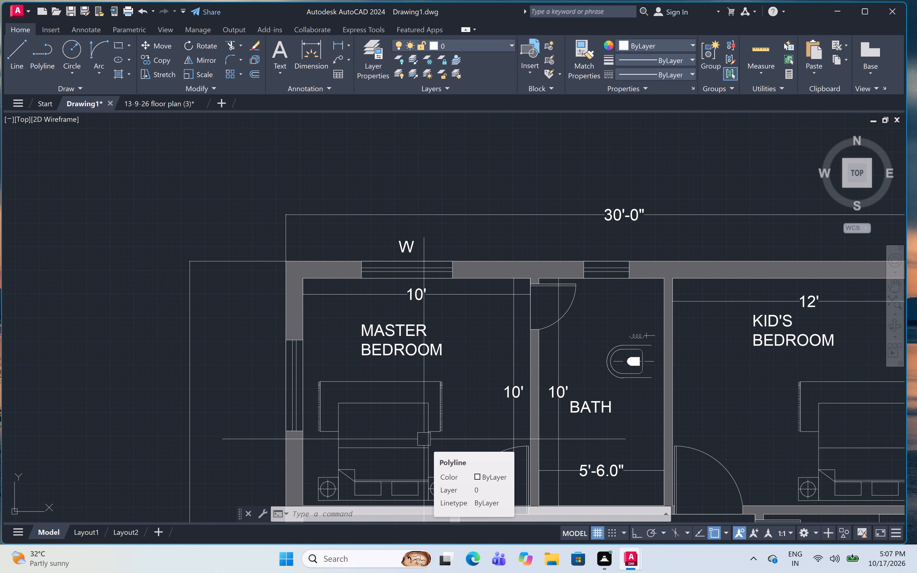
# Copy the W label to the outer side of the kid's bedroom side-wall window on the first plan.
pyautogui.click(406, 248)
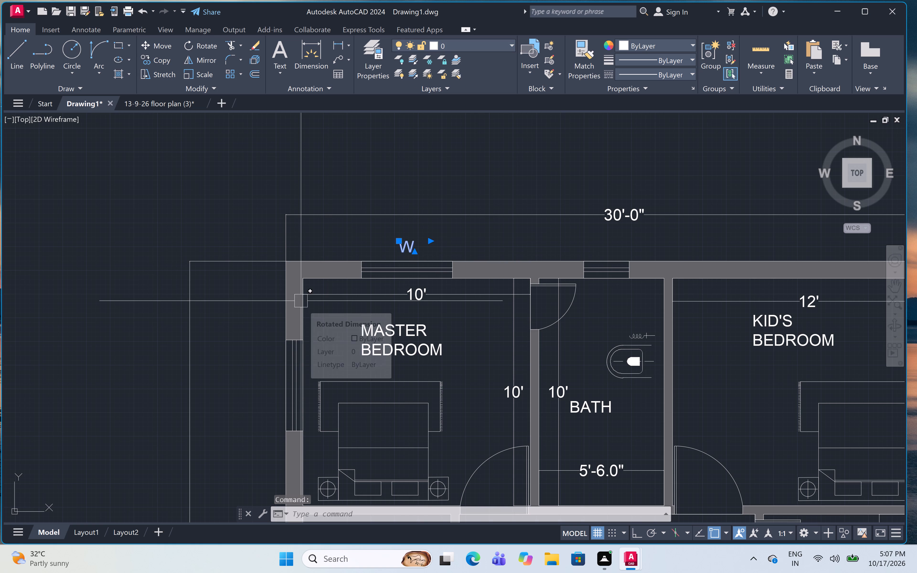
pyautogui.press('c')
pyautogui.press('o')
pyautogui.press('space')
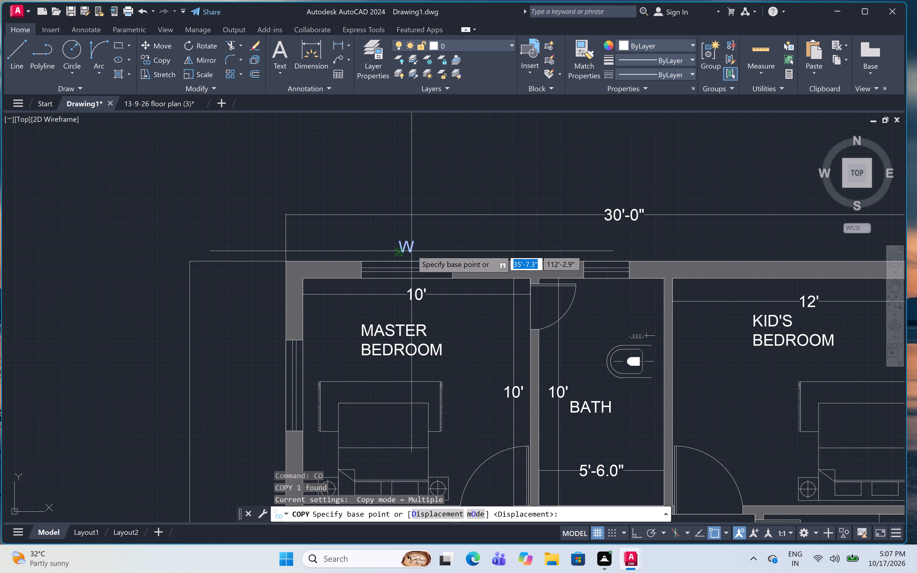
pyautogui.click(410, 247)
pyautogui.scroll(-4, 431, 230)
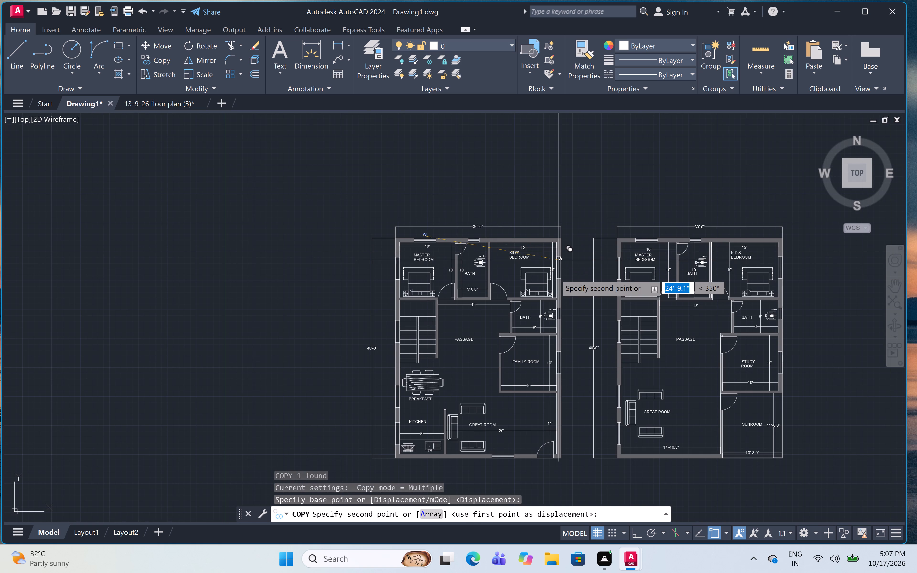
pyautogui.scroll(5, 555, 274)
pyautogui.scroll(3, 589, 293)
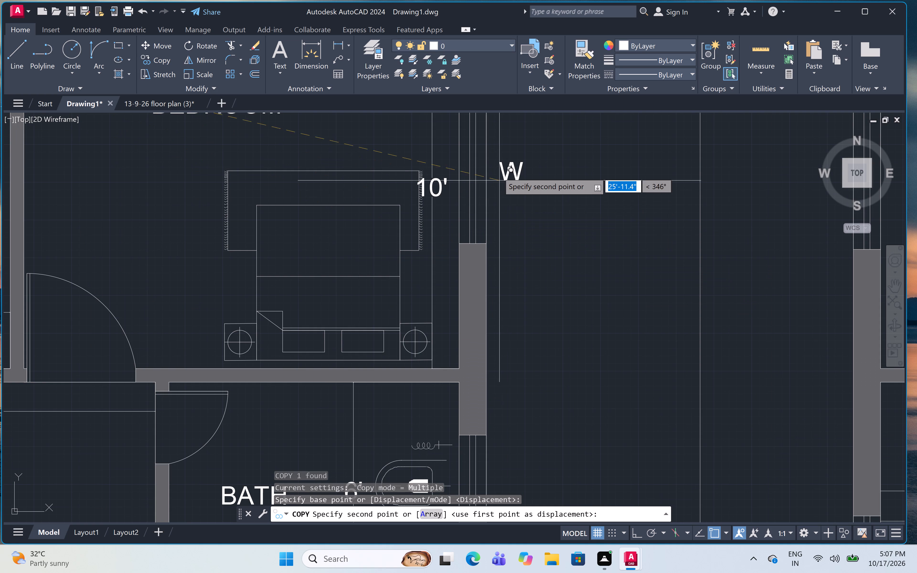
pyautogui.scroll(-2, 497, 178)
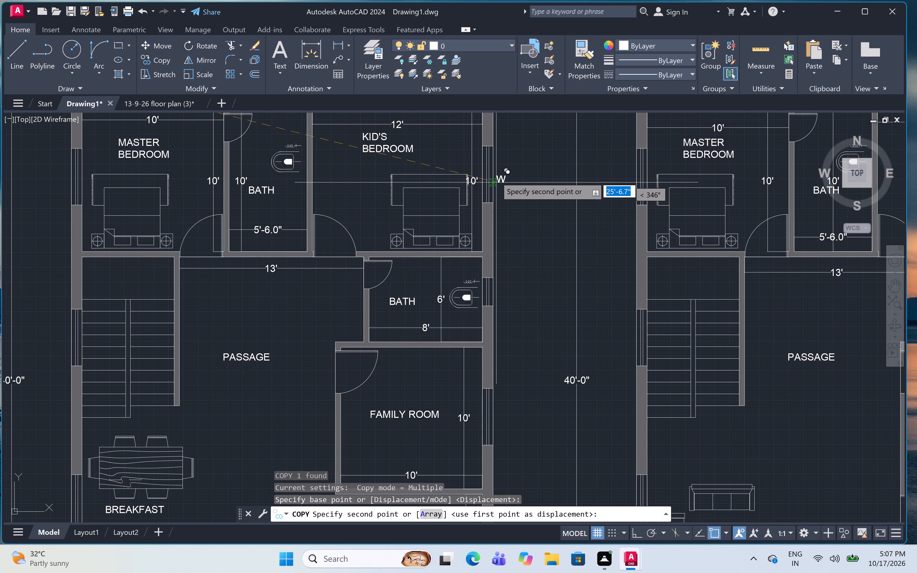
pyautogui.scroll(4, 494, 169)
pyautogui.scroll(-1, 497, 171)
pyautogui.moveTo(497, 171); pyautogui.dragTo(518, 289, button='middle')
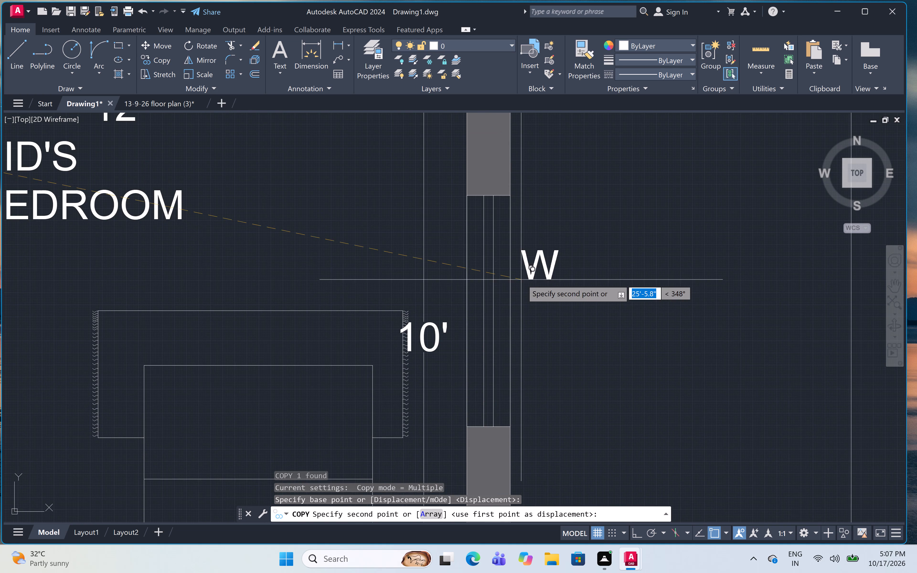
pyautogui.click(531, 311)
# Place further copies of the W label outside the first plan's family room window and below its great room window.
pyautogui.scroll(-5, 553, 230)
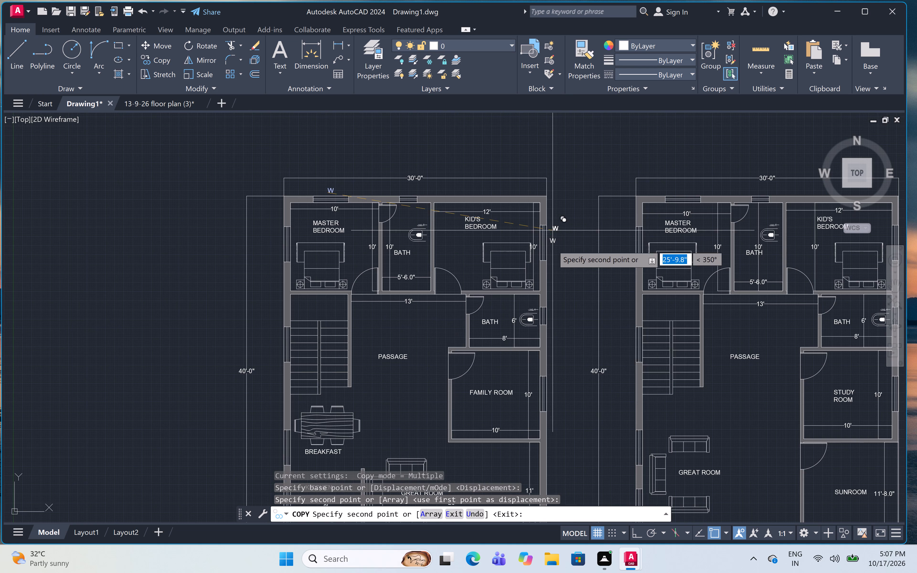
pyautogui.scroll(4, 553, 418)
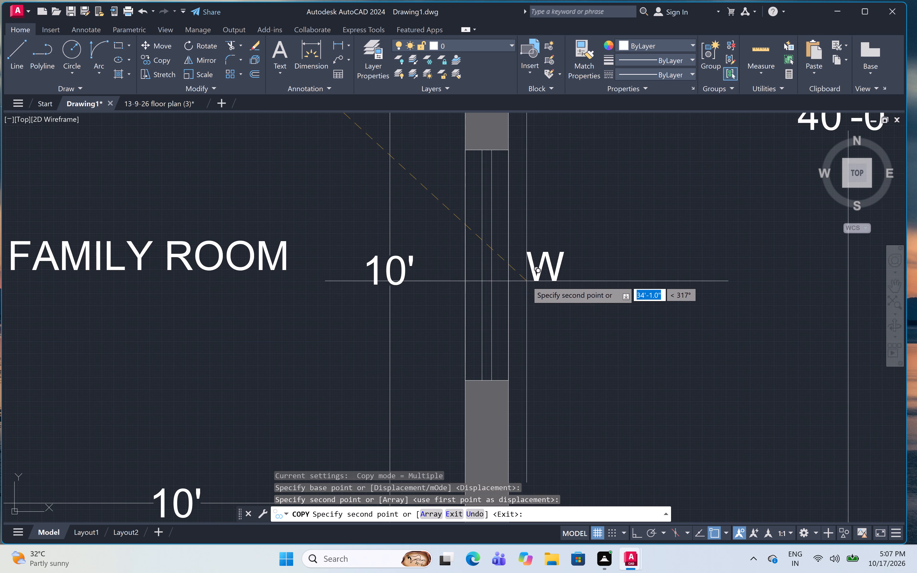
pyautogui.click(524, 275)
pyautogui.scroll(-6, 548, 233)
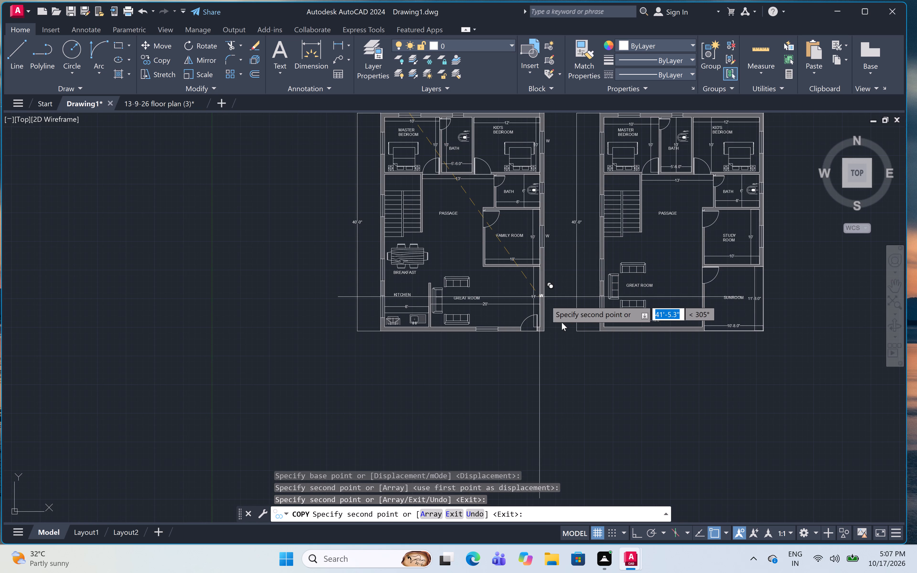
pyautogui.scroll(5, 490, 336)
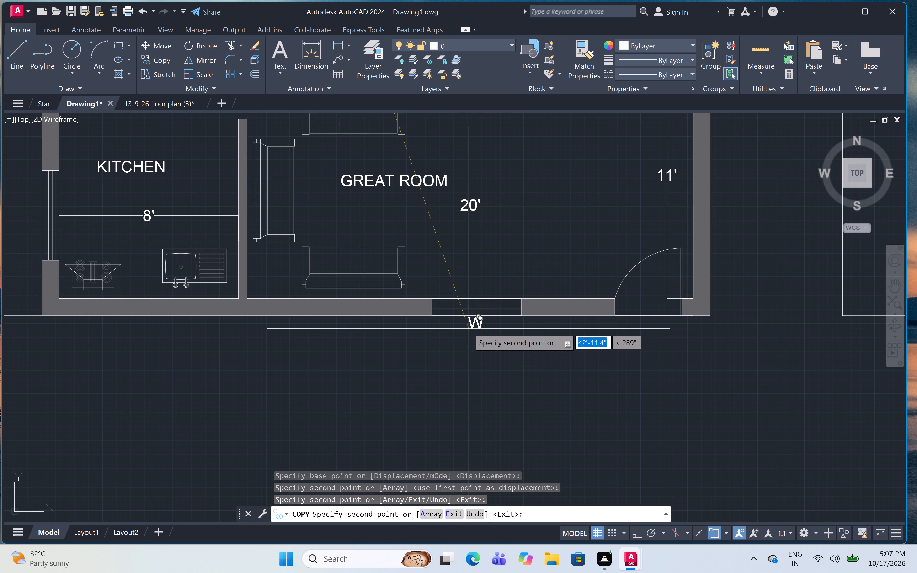
pyautogui.click(469, 333)
# Place copies of the W label outside the first plan's kitchen and breakfast area windows.
pyautogui.scroll(-4, 469, 336)
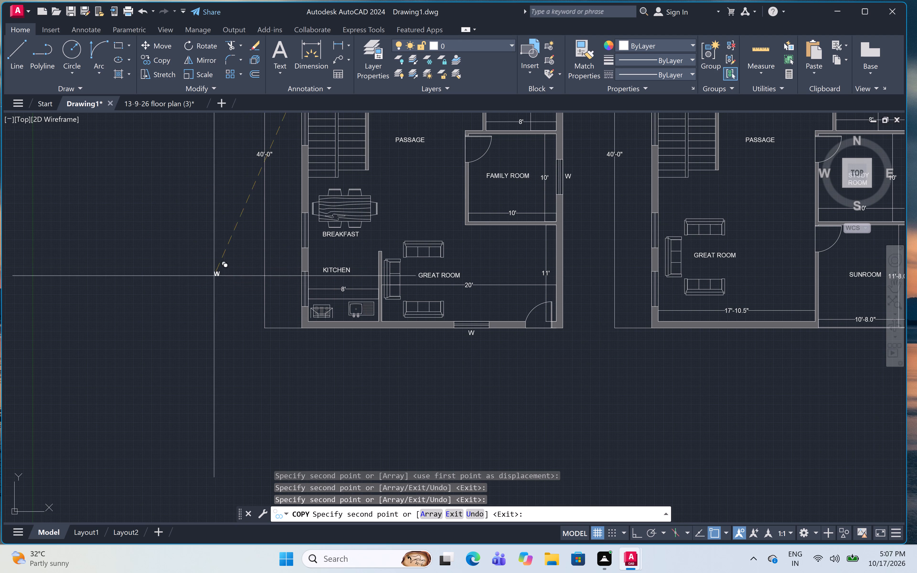
pyautogui.scroll(4, 279, 285)
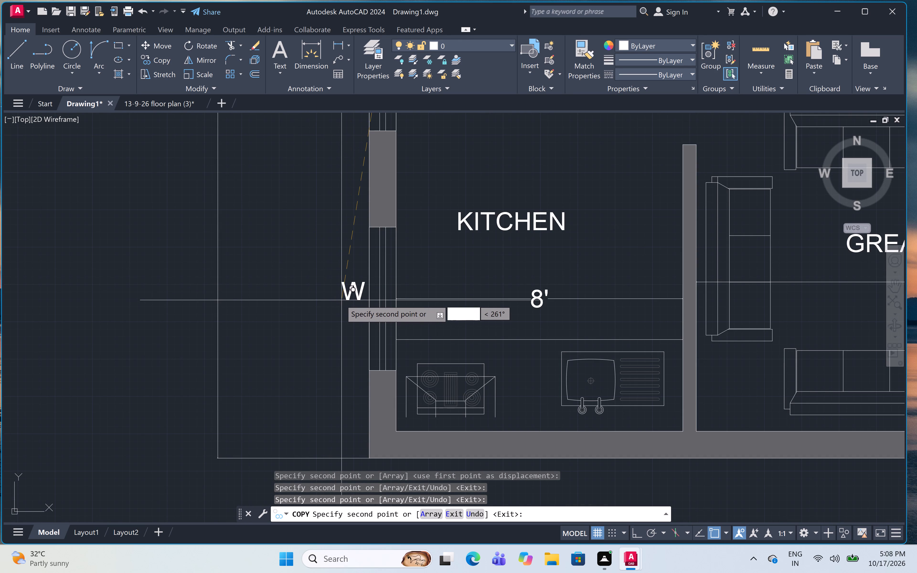
pyautogui.click(339, 299)
pyautogui.moveTo(325, 249); pyautogui.dragTo(346, 366, button='middle')
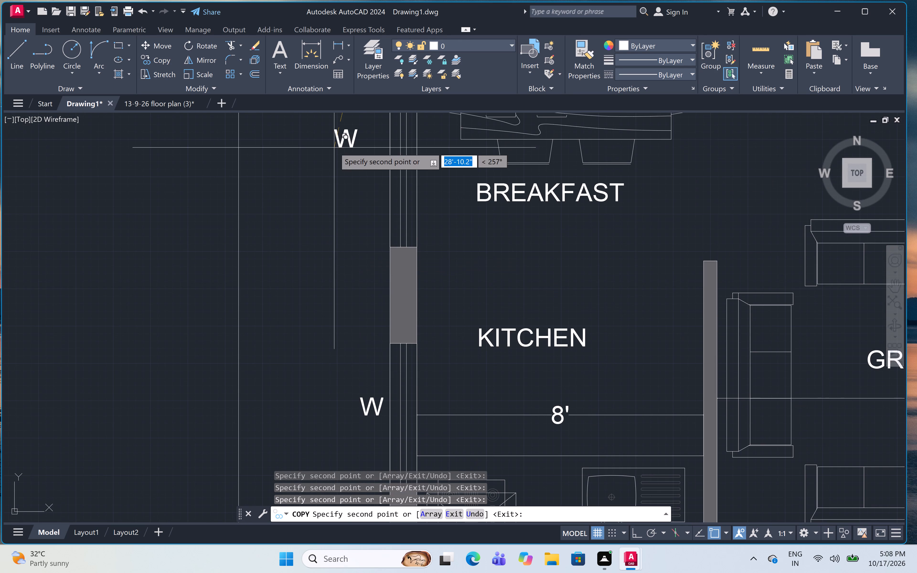
pyautogui.moveTo(334, 148); pyautogui.dragTo(352, 276, button='middle')
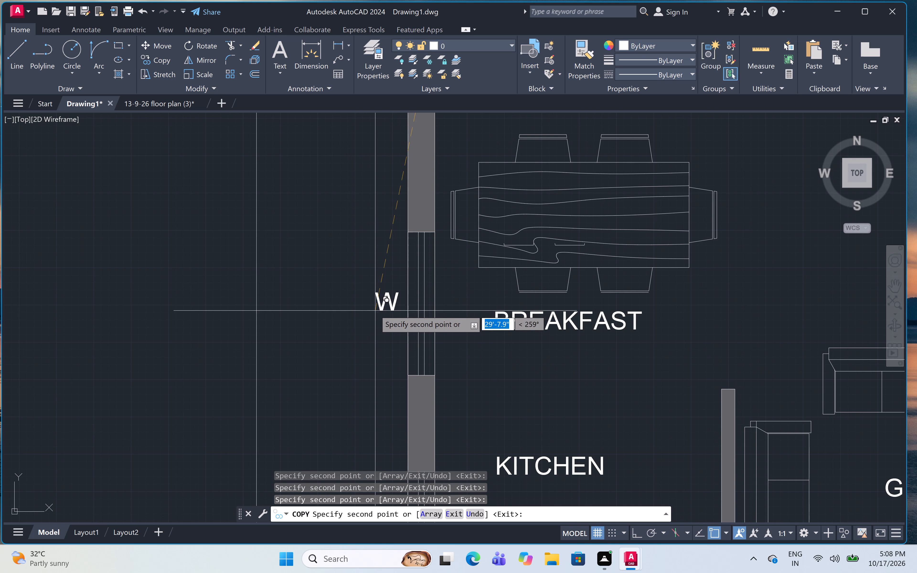
pyautogui.click(373, 308)
# Place copies of the W label outside the first plan's staircase window and the master bedroom's side-wall window.
pyautogui.moveTo(352, 222); pyautogui.dragTo(406, 501, button='middle')
pyautogui.moveTo(419, 296); pyautogui.dragTo(420, 314, button='middle')
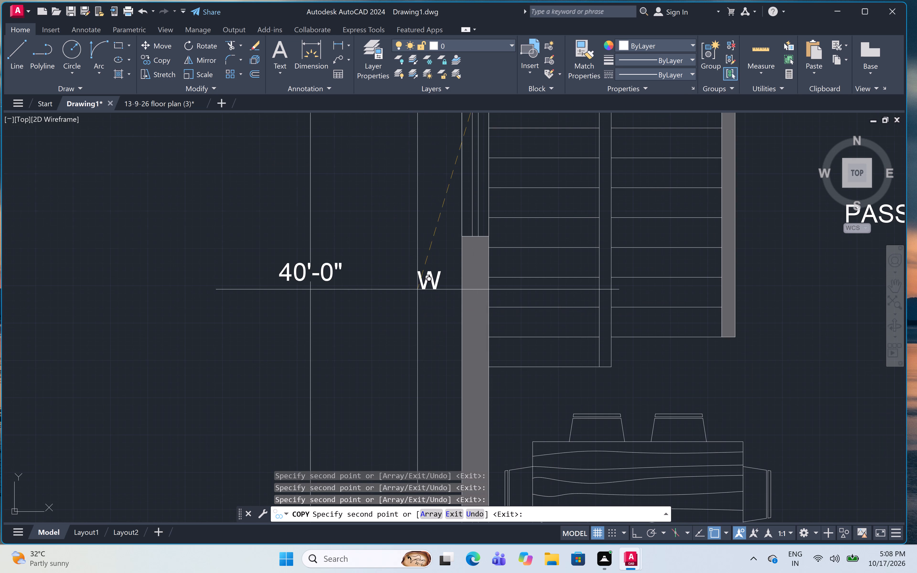
pyautogui.moveTo(420, 314); pyautogui.dragTo(429, 451, button='middle')
pyautogui.click(439, 333)
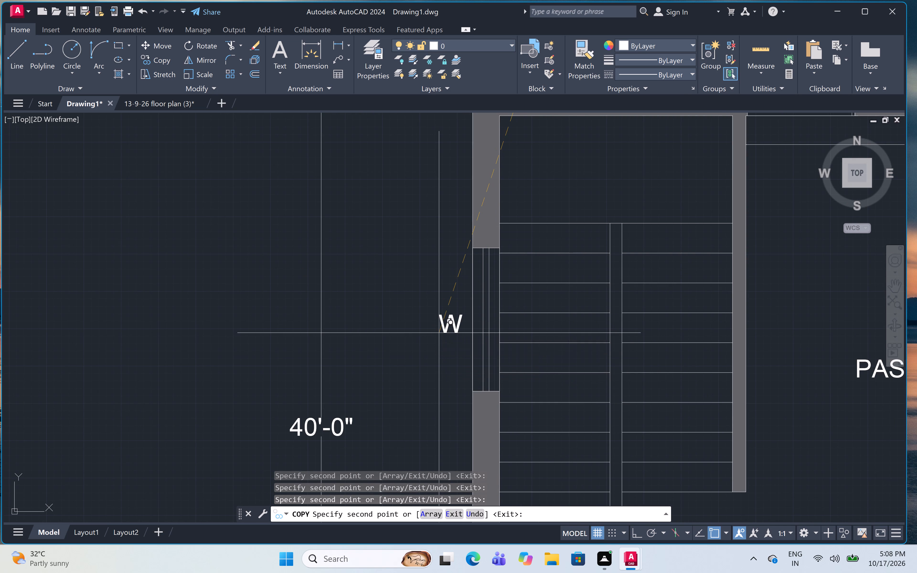
pyautogui.moveTo(414, 279); pyautogui.dragTo(429, 503, button='middle')
pyautogui.moveTo(407, 247); pyautogui.dragTo(423, 419, button='middle')
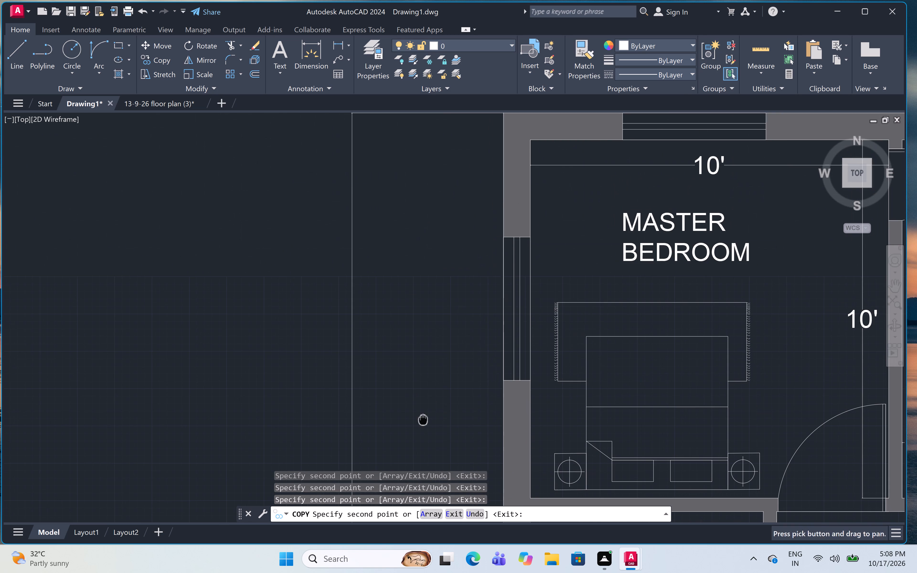
pyautogui.click(465, 316)
# Place copies of the W label outside the second plan's master bedroom windows, one at the upper wall and one at the side wall.
pyautogui.scroll(-4, 424, 305)
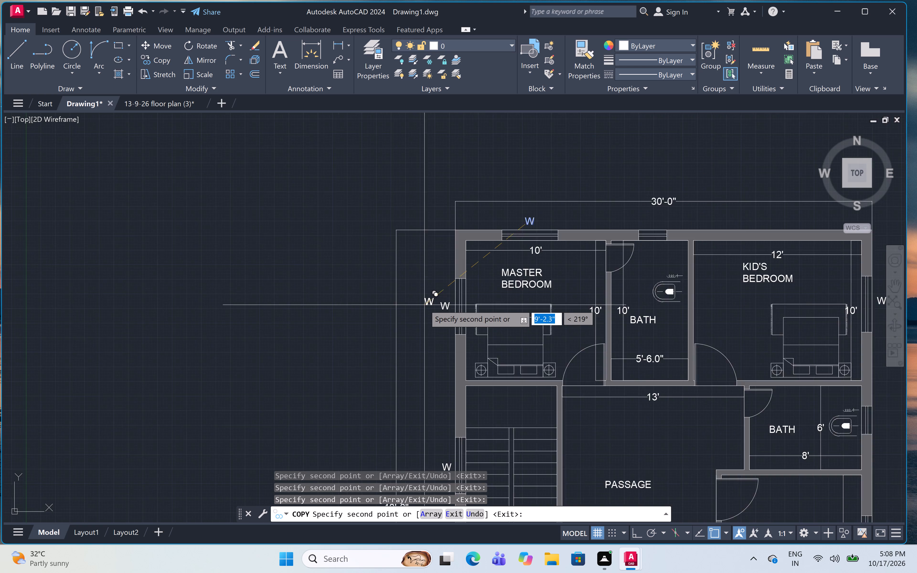
pyautogui.scroll(-4, 424, 305)
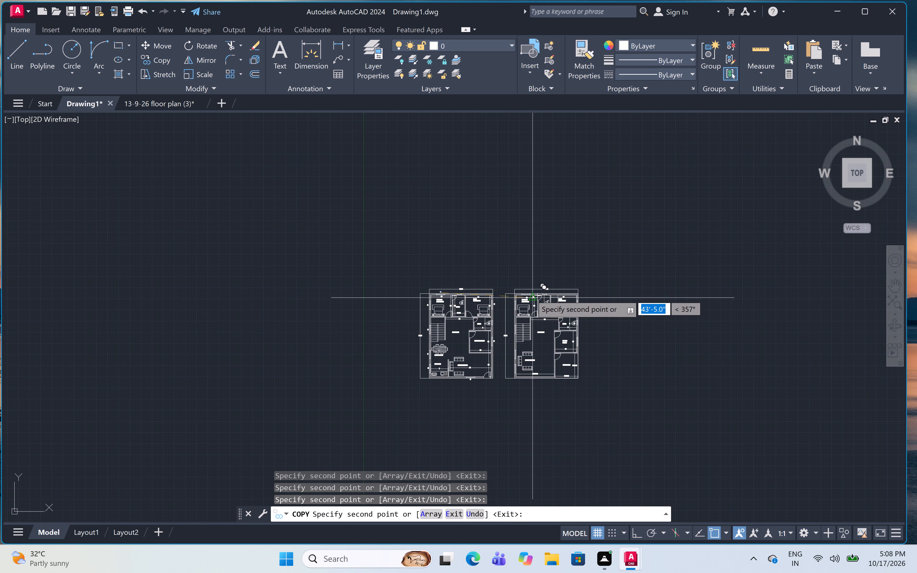
pyautogui.scroll(6, 526, 289)
pyautogui.scroll(3, 504, 329)
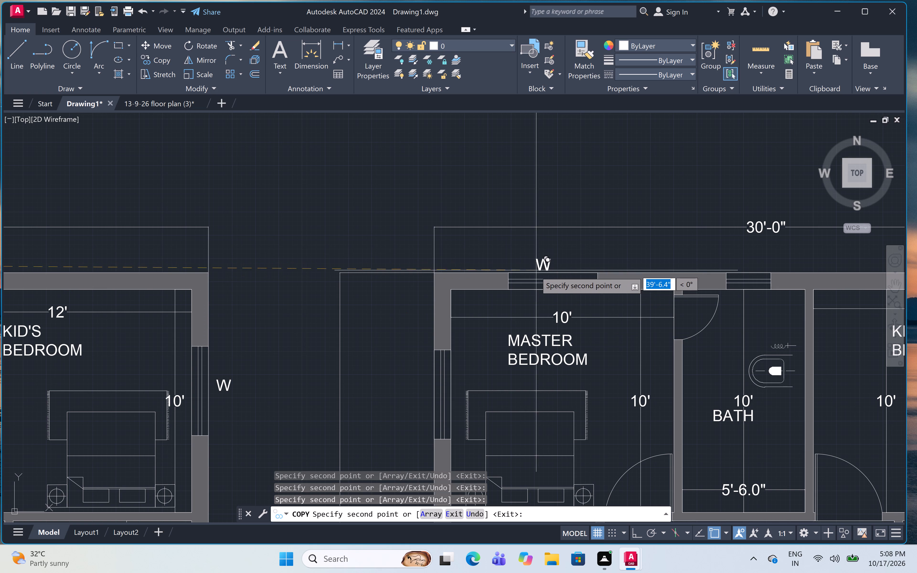
pyautogui.scroll(2, 538, 267)
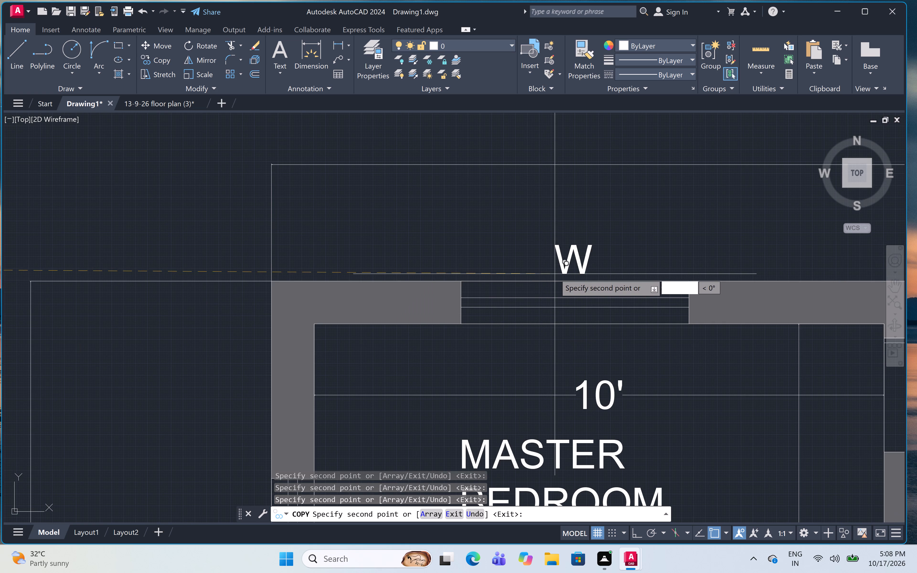
pyautogui.click(550, 272)
pyautogui.scroll(-4, 518, 273)
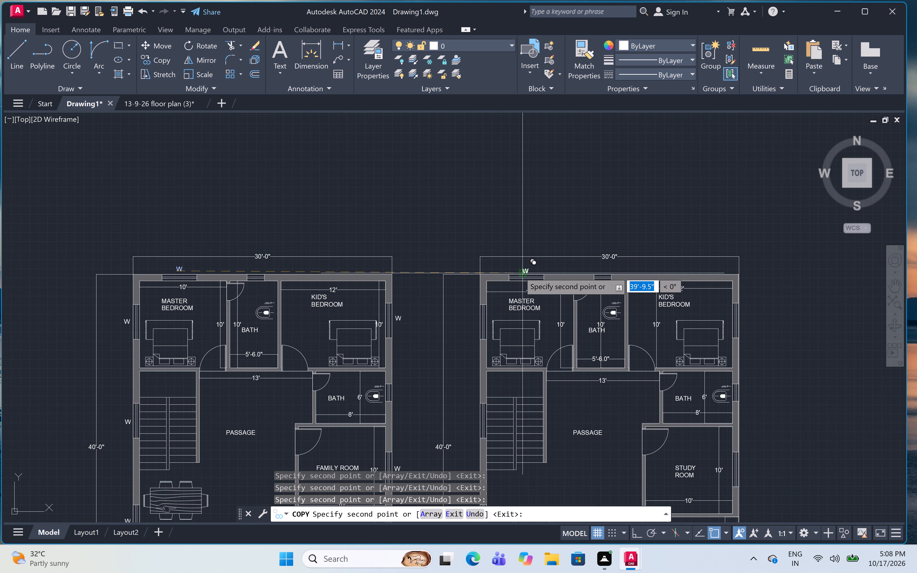
pyautogui.scroll(-2, 522, 263)
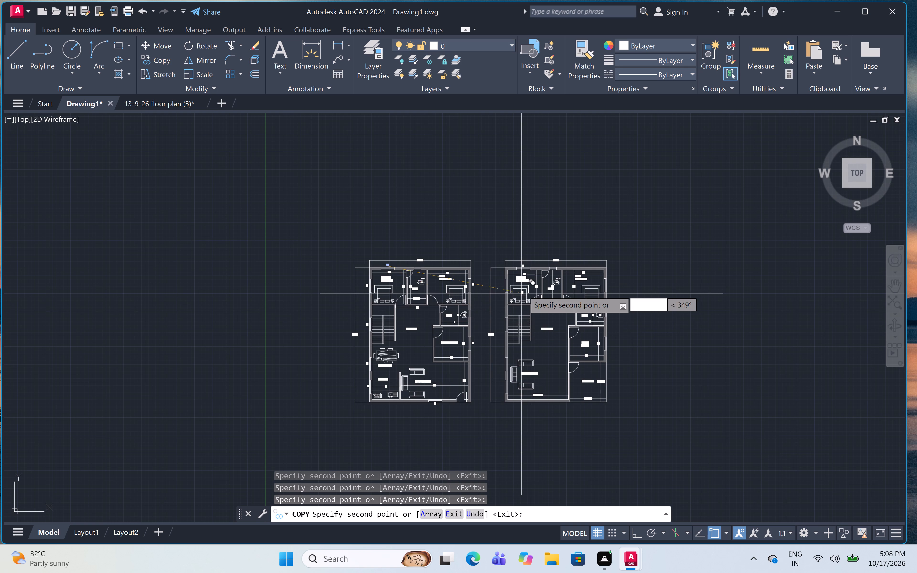
pyautogui.scroll(5, 510, 276)
pyautogui.scroll(1, 466, 359)
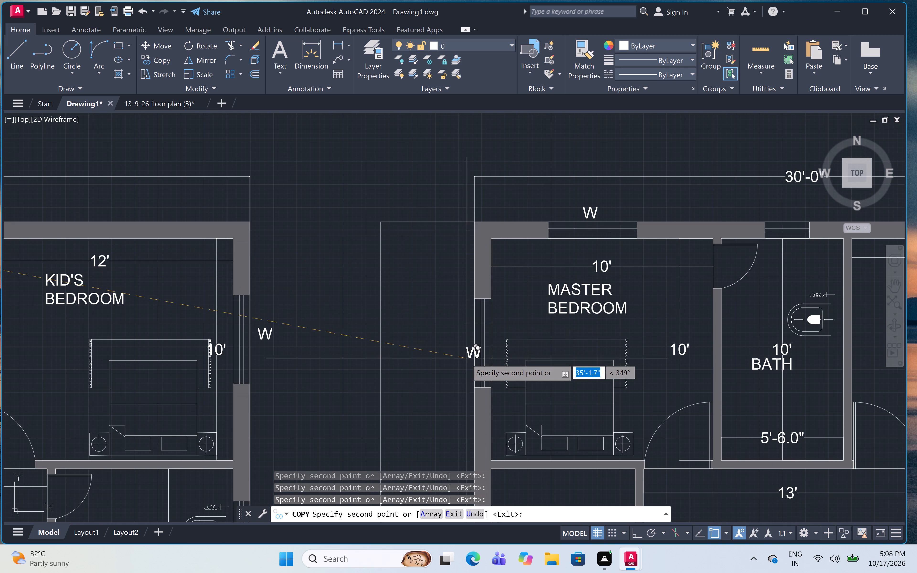
pyautogui.scroll(1, 466, 359)
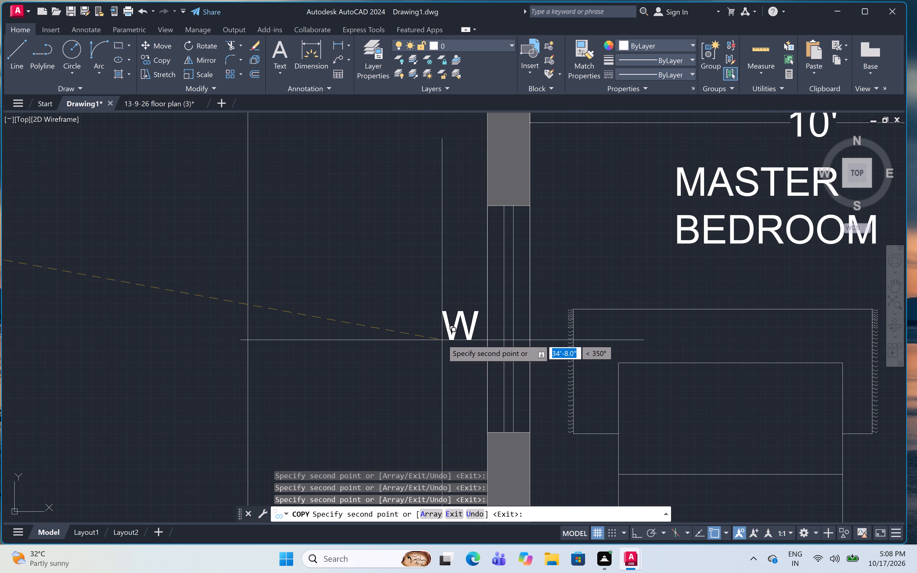
pyautogui.click(442, 339)
# Place copies of the W label outside the second plan's staircase window and its two great room side-wall windows.
pyautogui.scroll(-5, 436, 313)
pyautogui.scroll(-1, 430, 342)
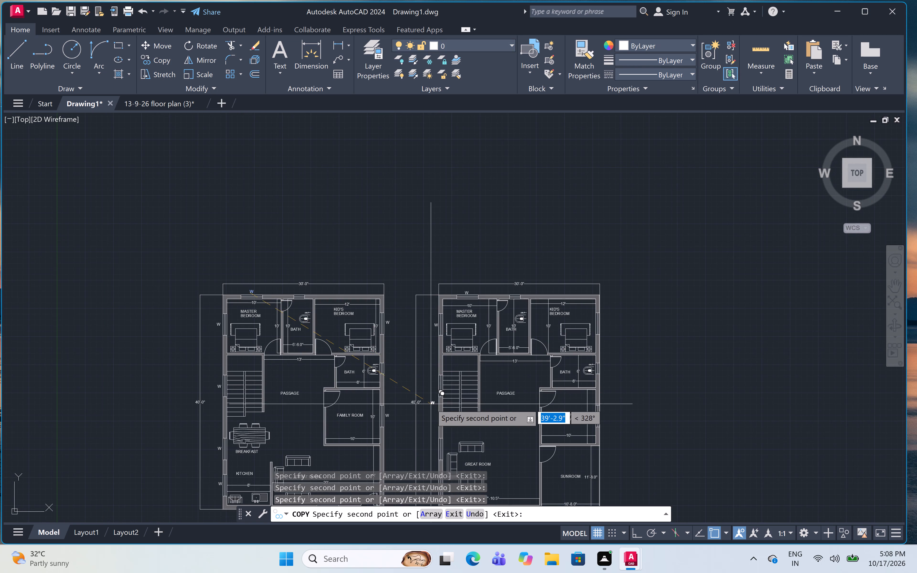
pyautogui.scroll(5, 431, 401)
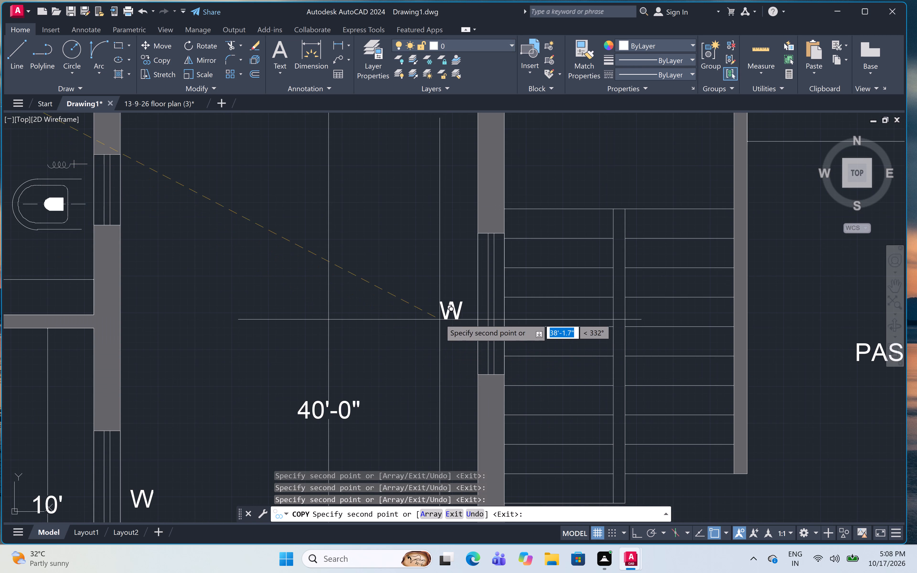
pyautogui.click(446, 315)
pyautogui.scroll(-6, 406, 305)
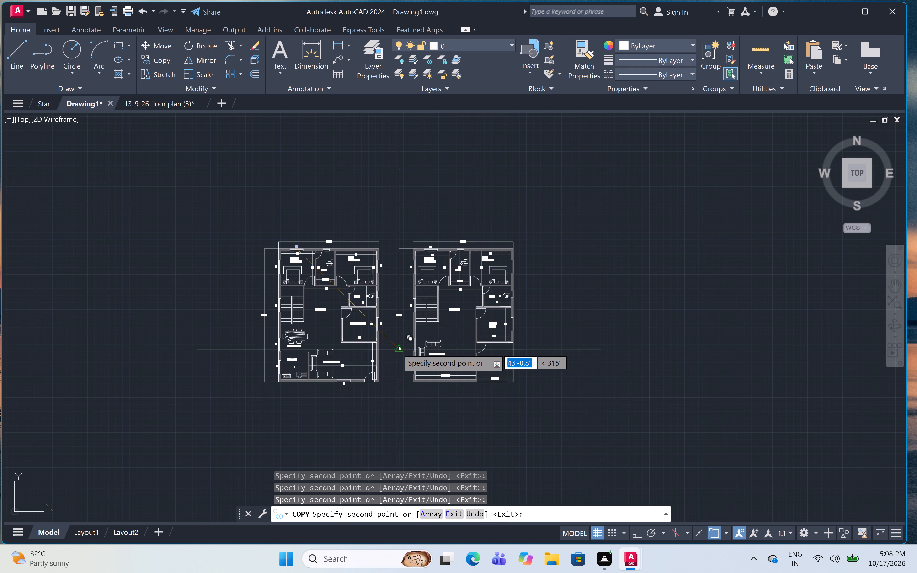
pyautogui.scroll(6, 403, 350)
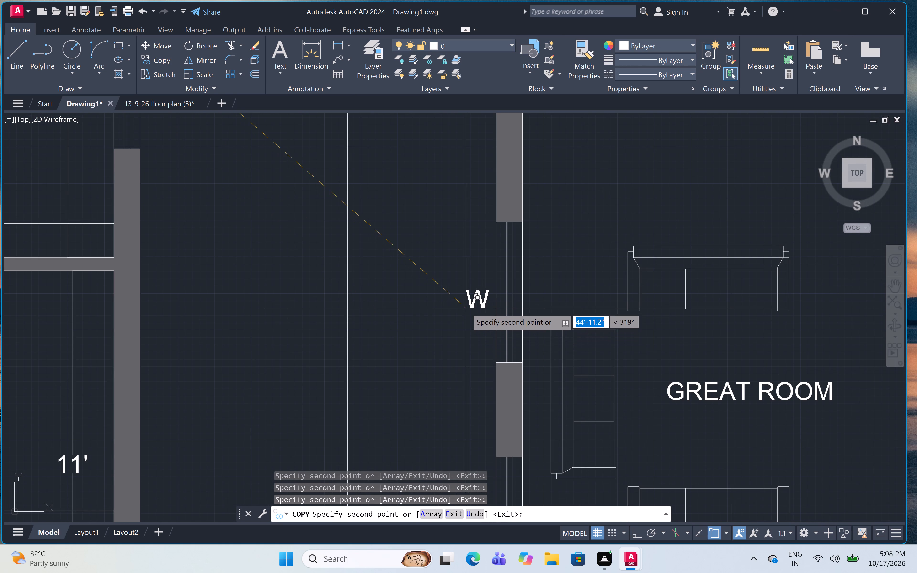
pyautogui.click(464, 306)
pyautogui.scroll(-5, 439, 294)
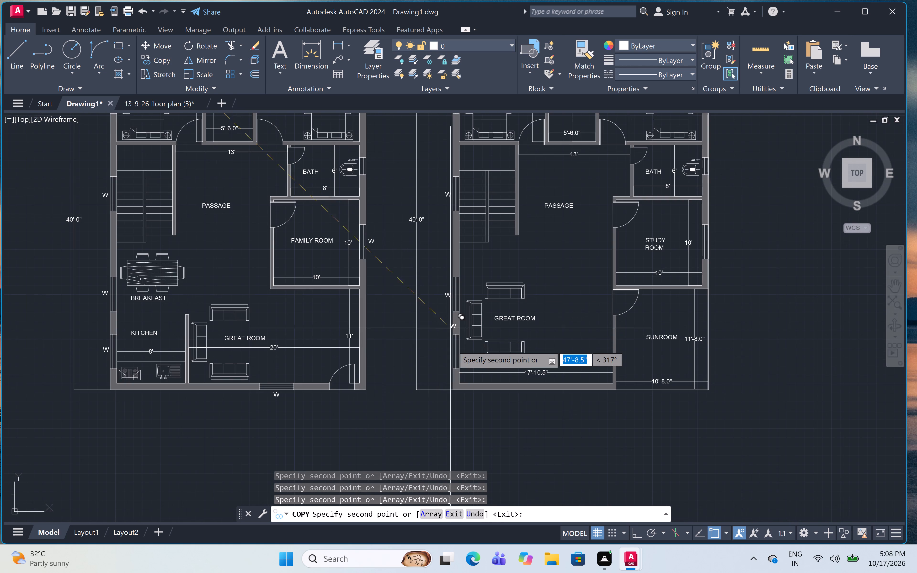
pyautogui.scroll(4, 445, 357)
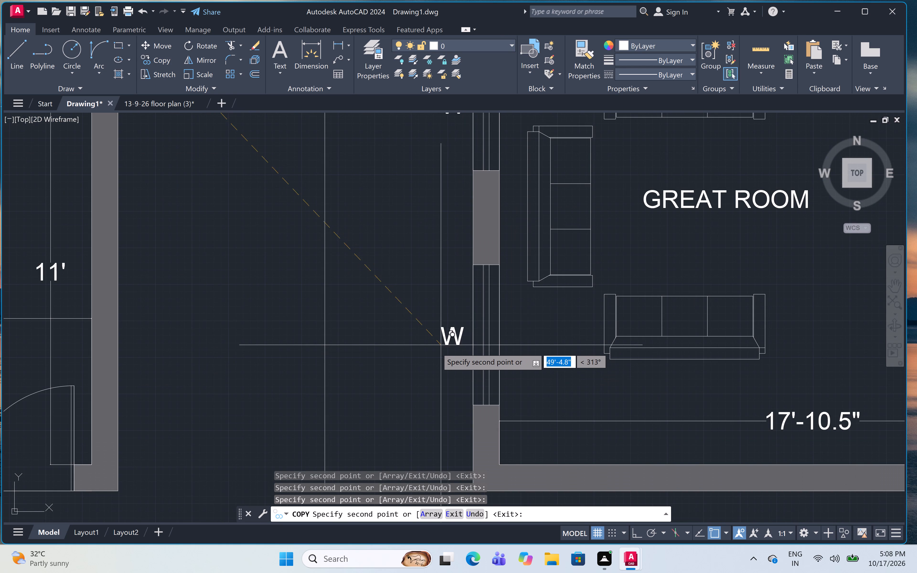
pyautogui.click(443, 345)
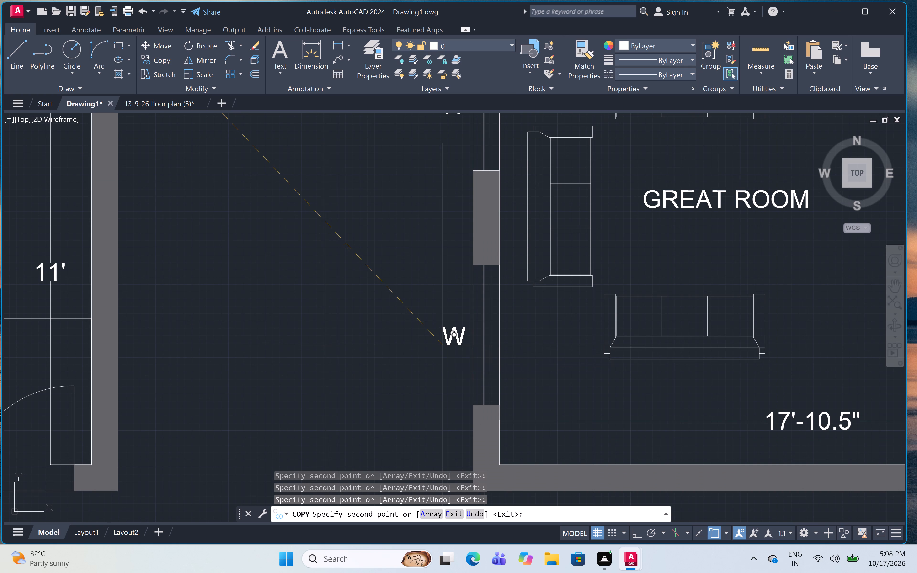
# Place a copy of the W label outside the second plan's kid's bedroom side-wall window.
pyautogui.scroll(-5, 424, 333)
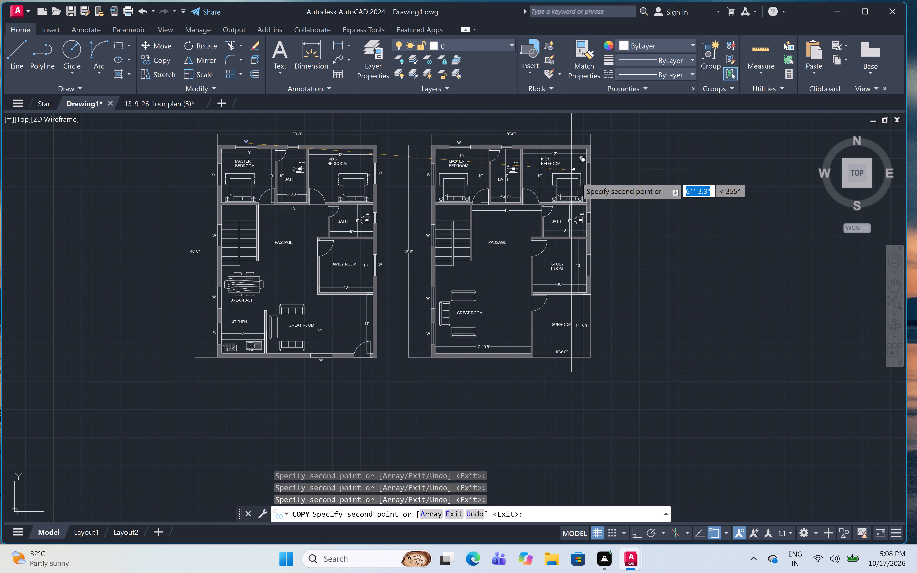
pyautogui.scroll(4, 587, 173)
pyautogui.moveTo(608, 162); pyautogui.dragTo(624, 233, button='middle')
pyautogui.scroll(4, 624, 242)
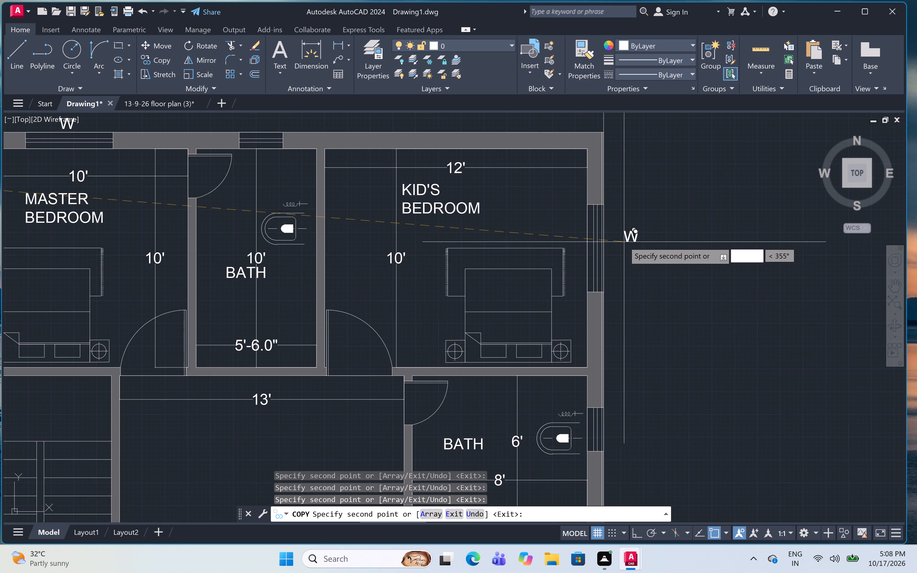
pyautogui.scroll(-1, 572, 265)
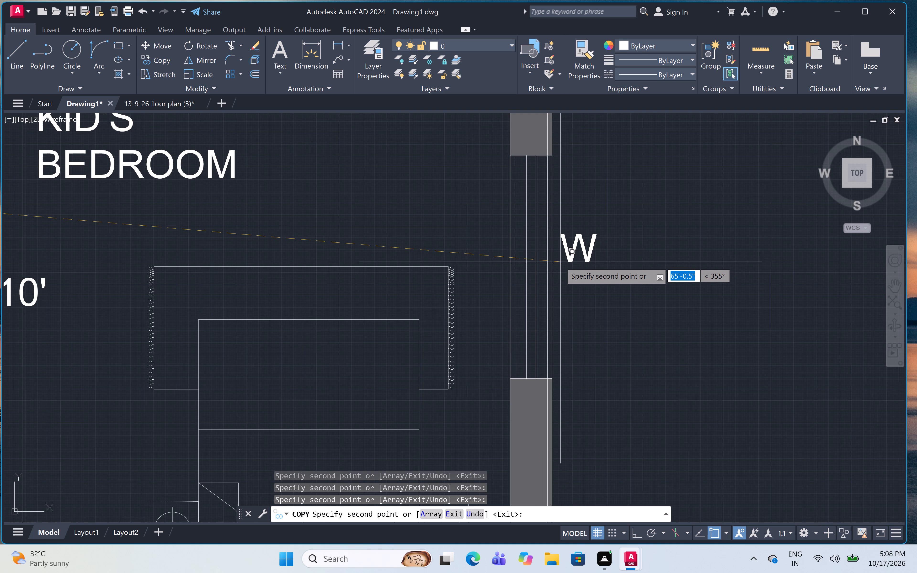
pyautogui.click(562, 266)
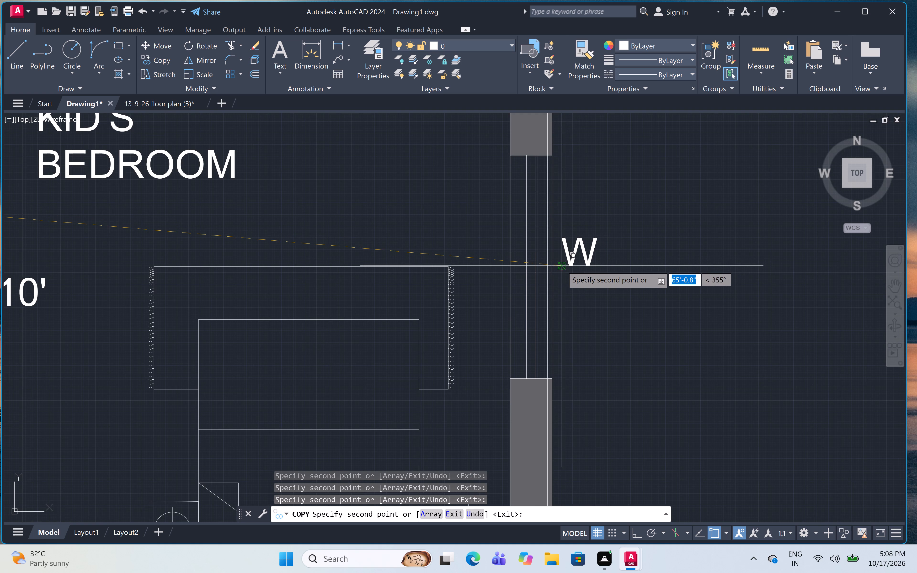
# Place a copy of the W label outside the second plan's study room window and end the copying.
pyautogui.scroll(-5, 624, 214)
pyautogui.scroll(5, 613, 218)
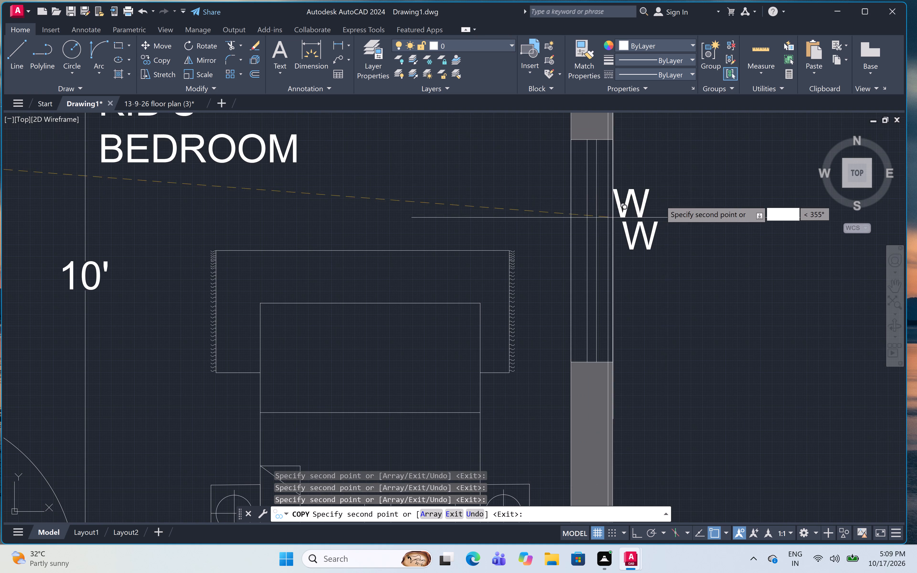
pyautogui.scroll(-1, 666, 199)
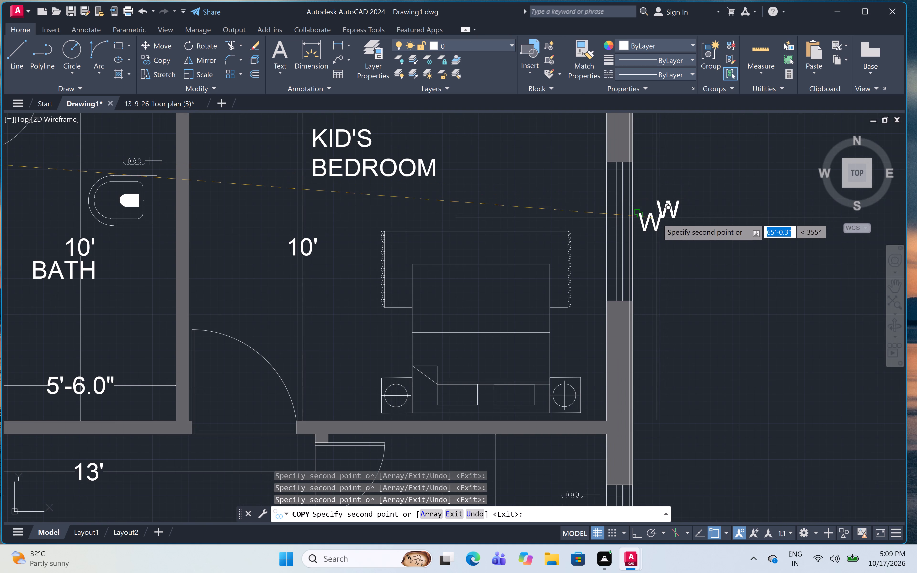
pyautogui.scroll(-3, 657, 218)
pyautogui.scroll(5, 653, 292)
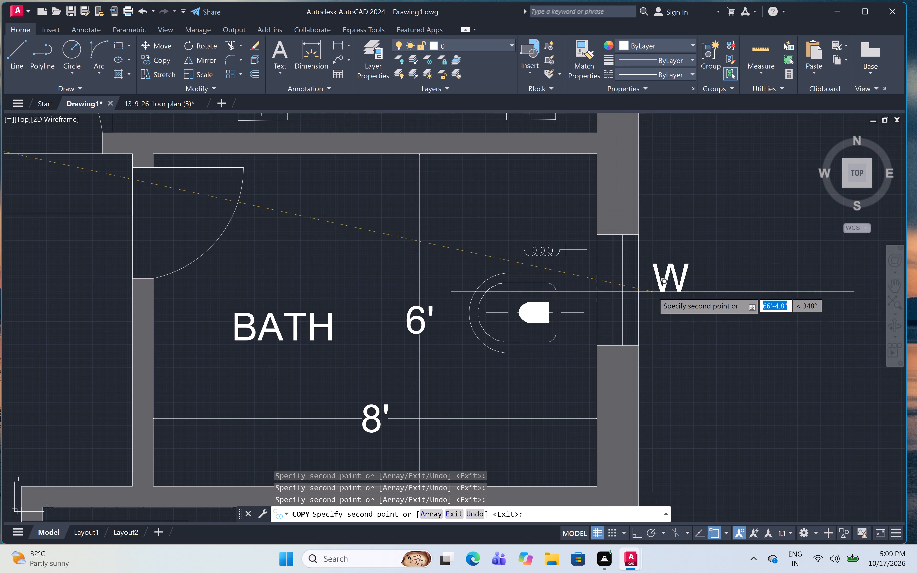
pyautogui.scroll(-4, 651, 305)
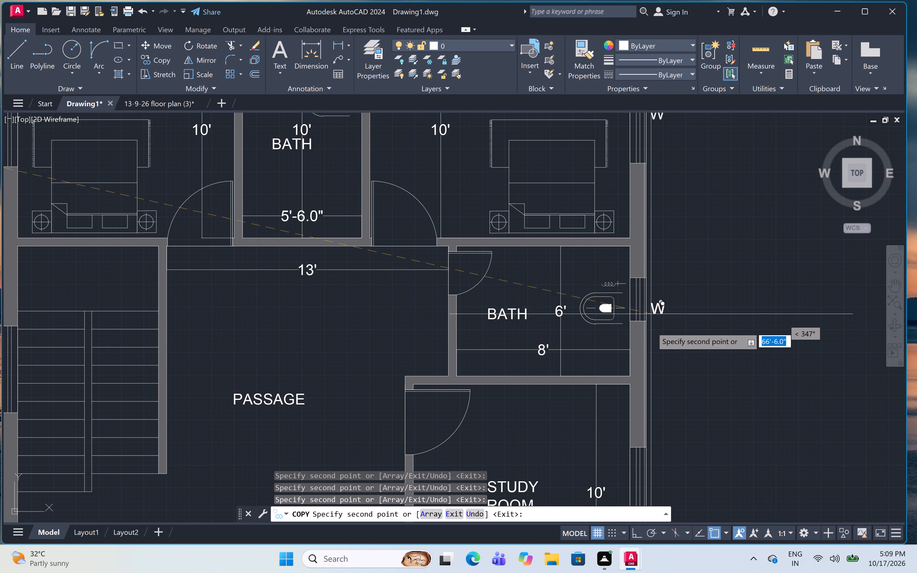
pyautogui.scroll(-3, 667, 389)
pyautogui.scroll(4, 665, 444)
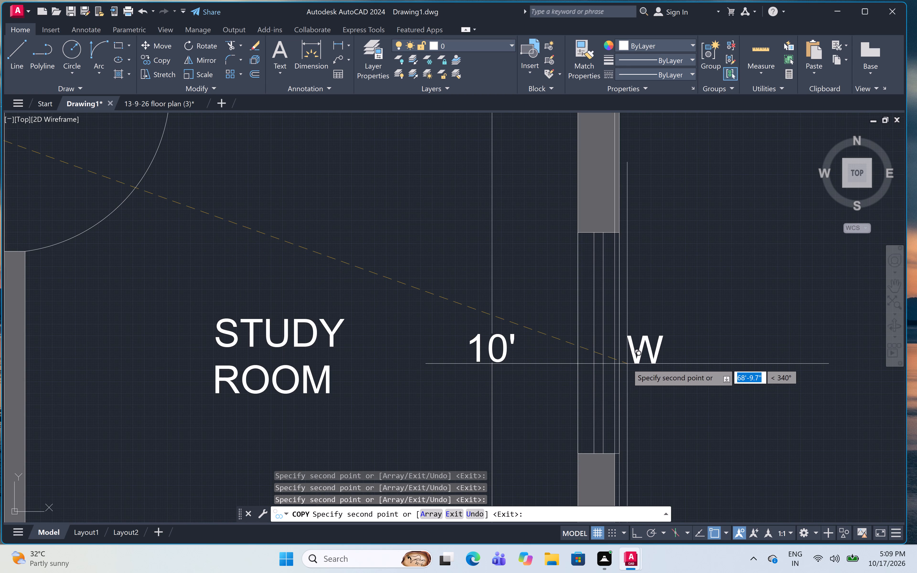
pyautogui.click(627, 364)
pyautogui.scroll(-6, 651, 304)
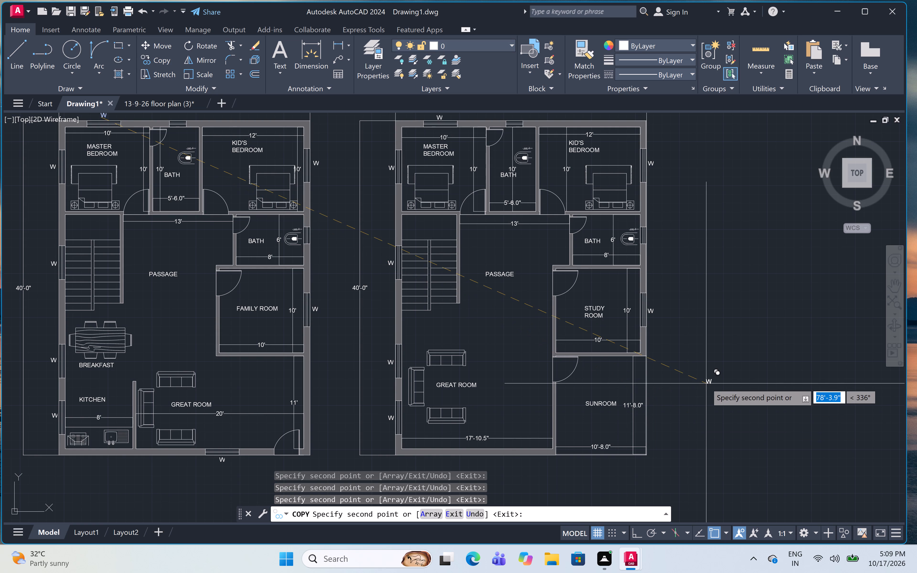
pyautogui.press('Escape')
# Delete the outermost vertical line running along the open side of the second plan's sunroom.
pyautogui.scroll(5, 647, 368)
pyautogui.scroll(2, 669, 373)
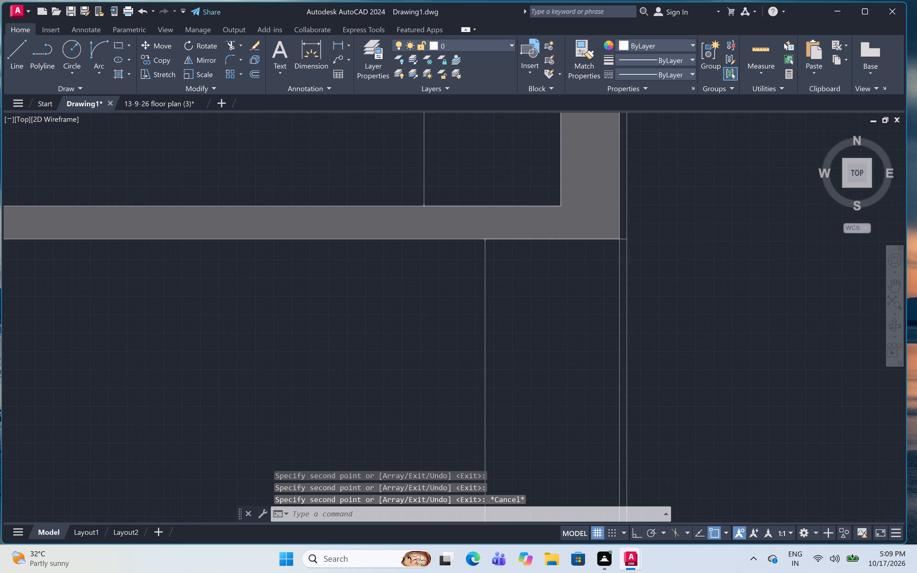
pyautogui.scroll(-1, 669, 373)
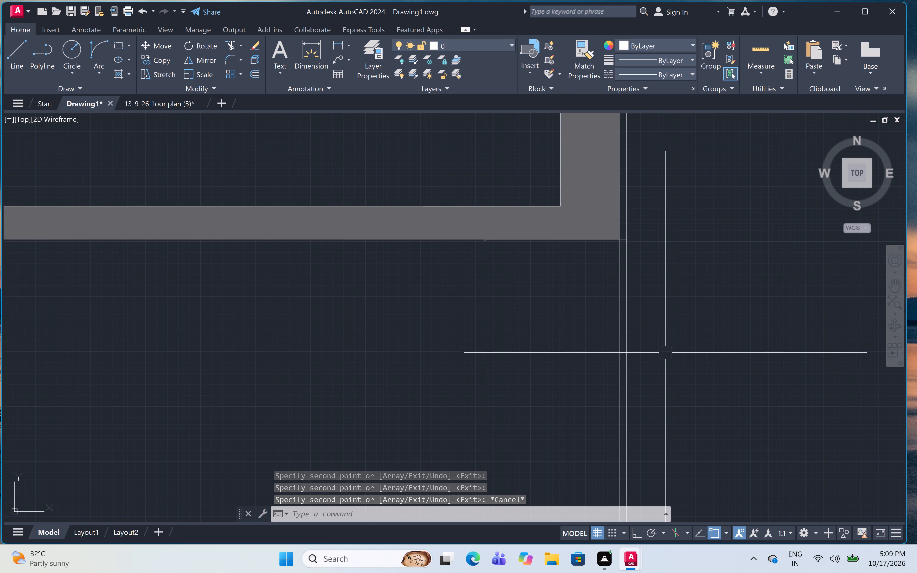
pyautogui.scroll(-2, 671, 320)
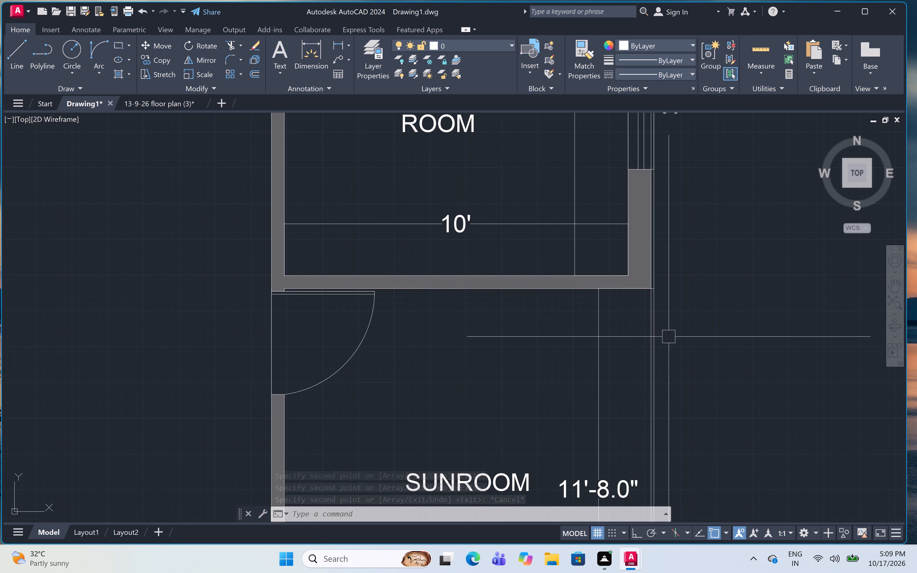
pyautogui.scroll(-2, 690, 334)
pyautogui.scroll(3, 686, 384)
pyautogui.scroll(-2, 686, 384)
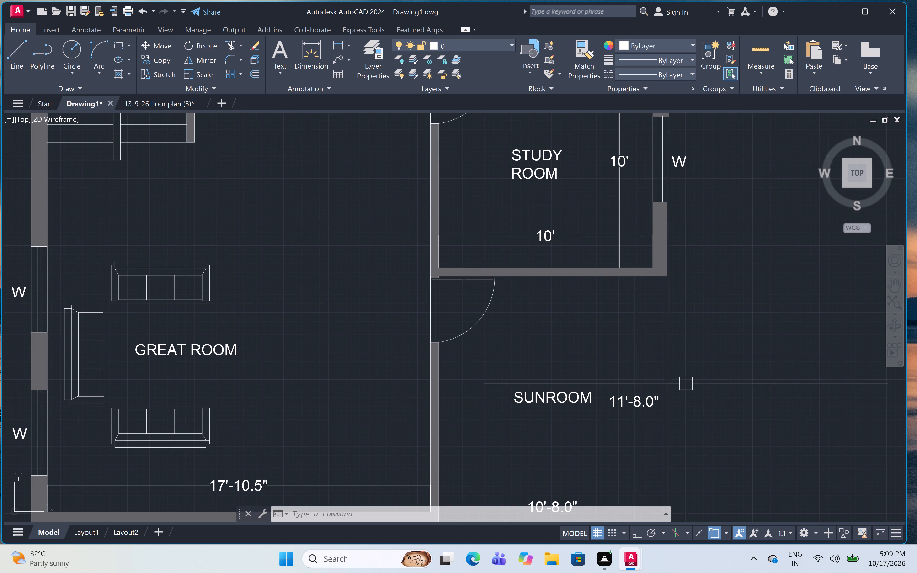
pyautogui.press('Escape')
pyautogui.scroll(3, 680, 361)
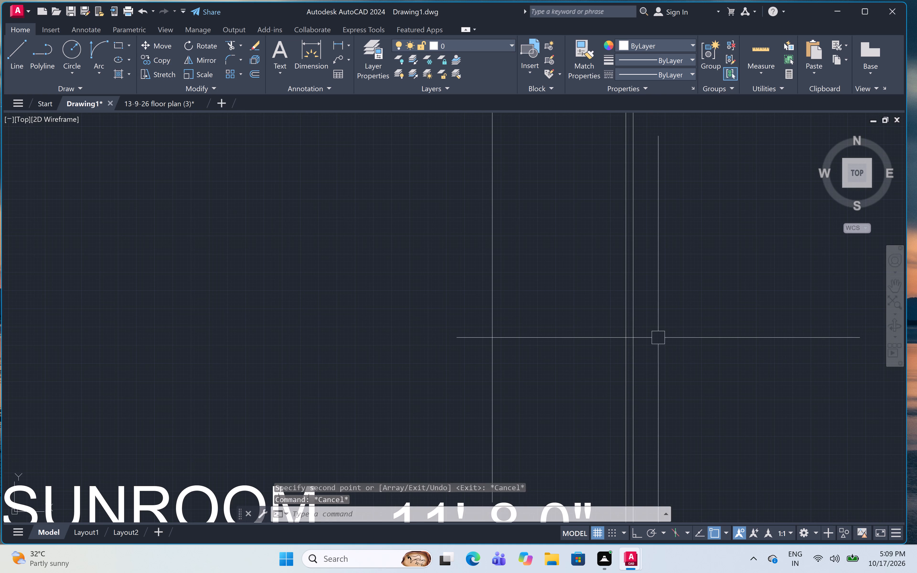
pyautogui.click(640, 320)
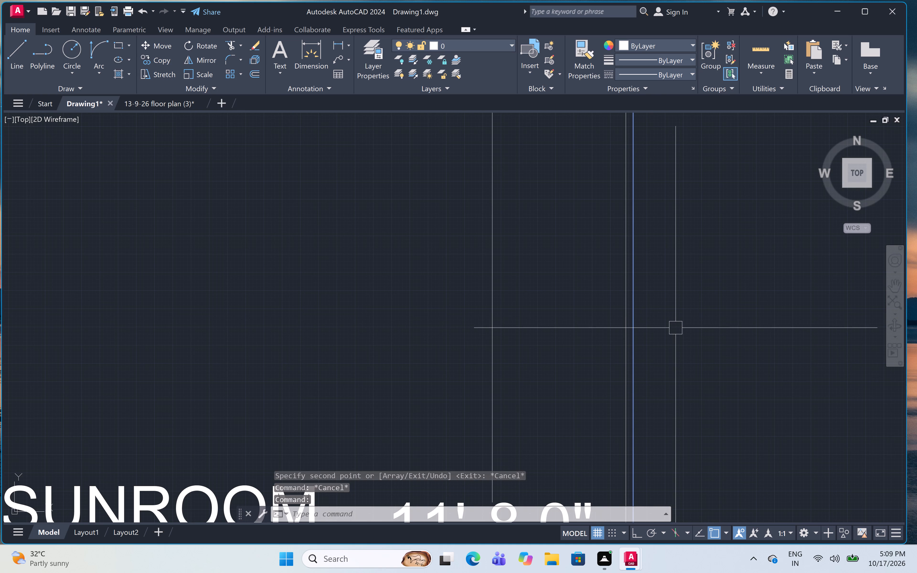
pyautogui.press('Delete')
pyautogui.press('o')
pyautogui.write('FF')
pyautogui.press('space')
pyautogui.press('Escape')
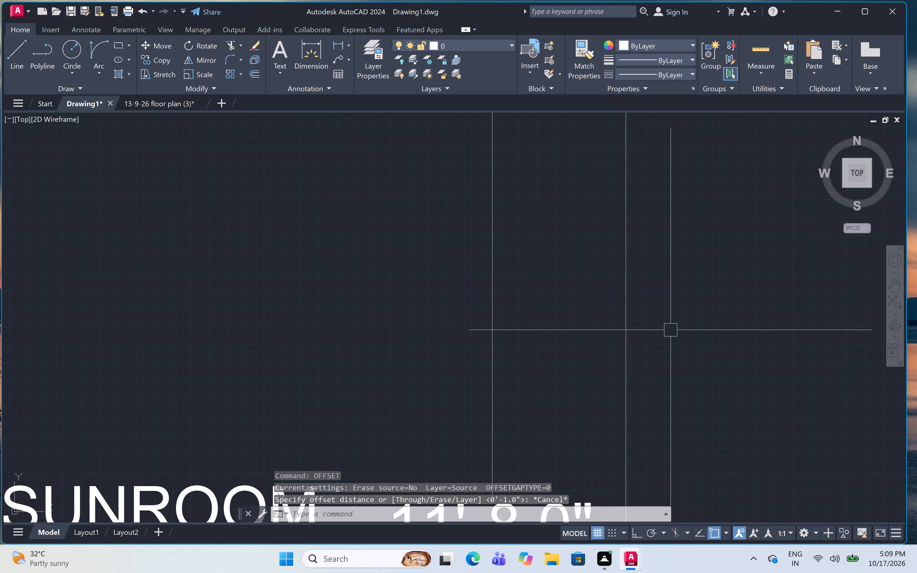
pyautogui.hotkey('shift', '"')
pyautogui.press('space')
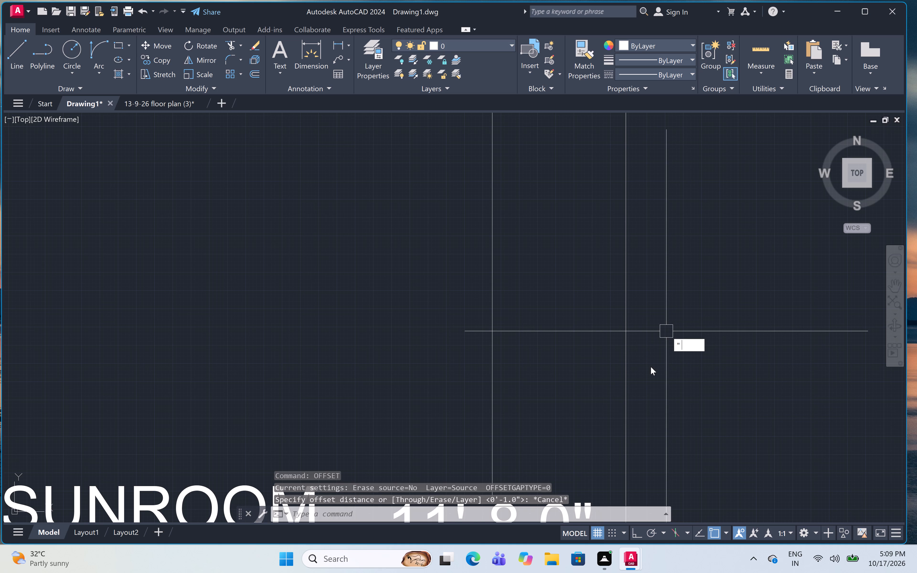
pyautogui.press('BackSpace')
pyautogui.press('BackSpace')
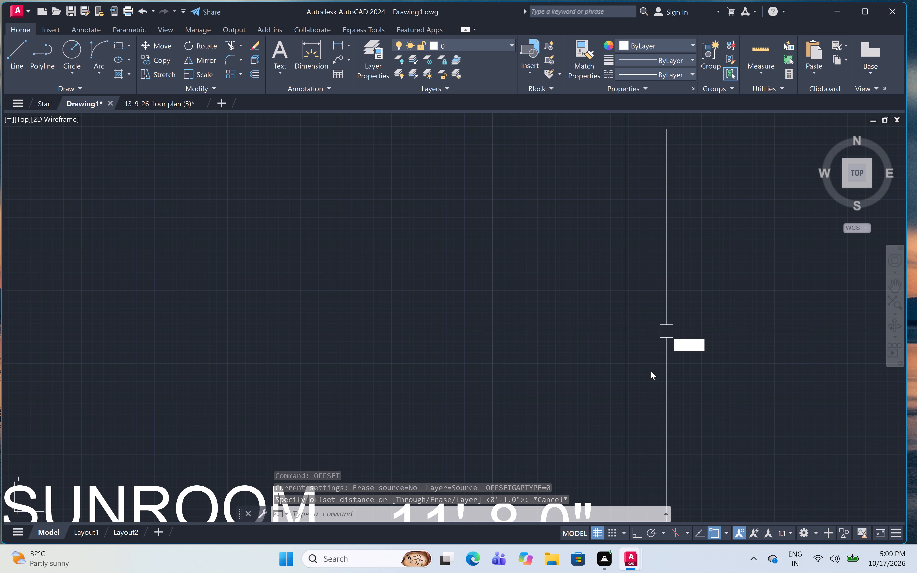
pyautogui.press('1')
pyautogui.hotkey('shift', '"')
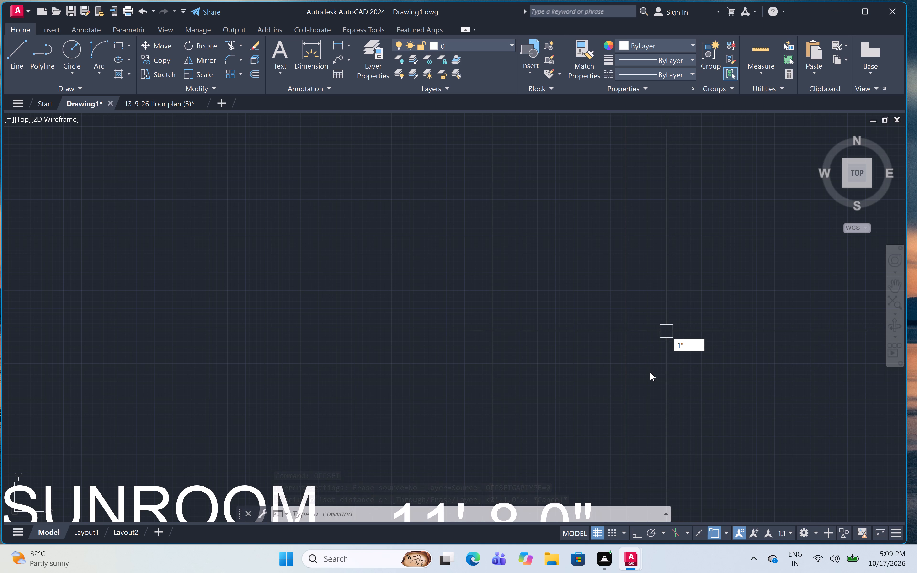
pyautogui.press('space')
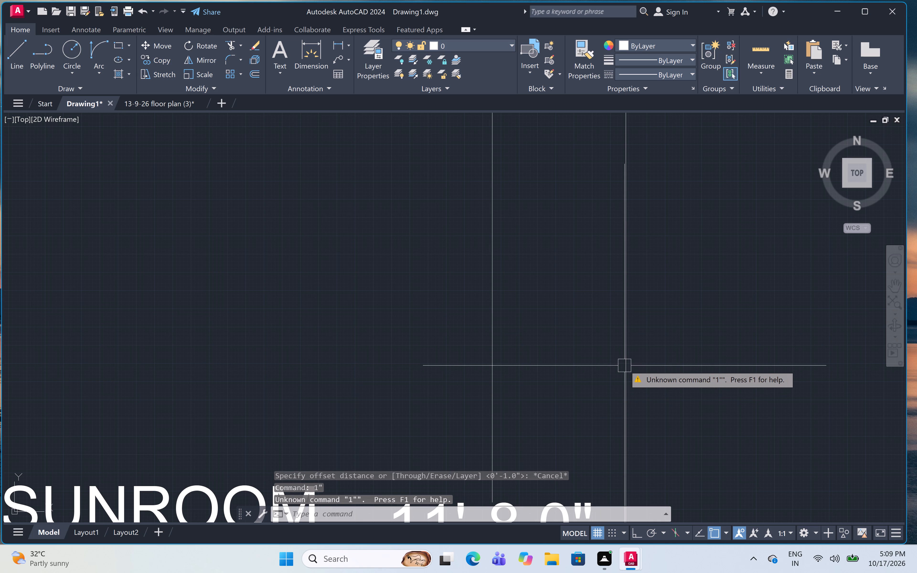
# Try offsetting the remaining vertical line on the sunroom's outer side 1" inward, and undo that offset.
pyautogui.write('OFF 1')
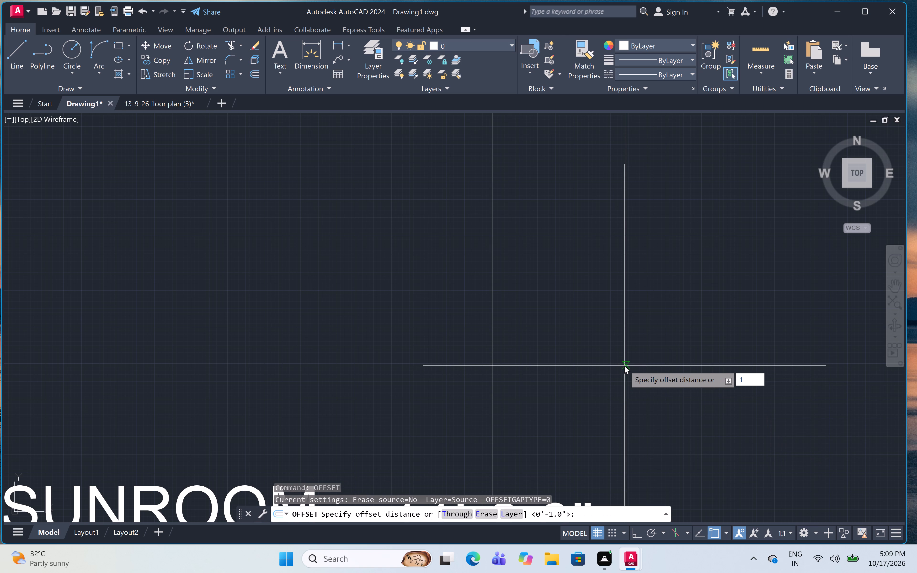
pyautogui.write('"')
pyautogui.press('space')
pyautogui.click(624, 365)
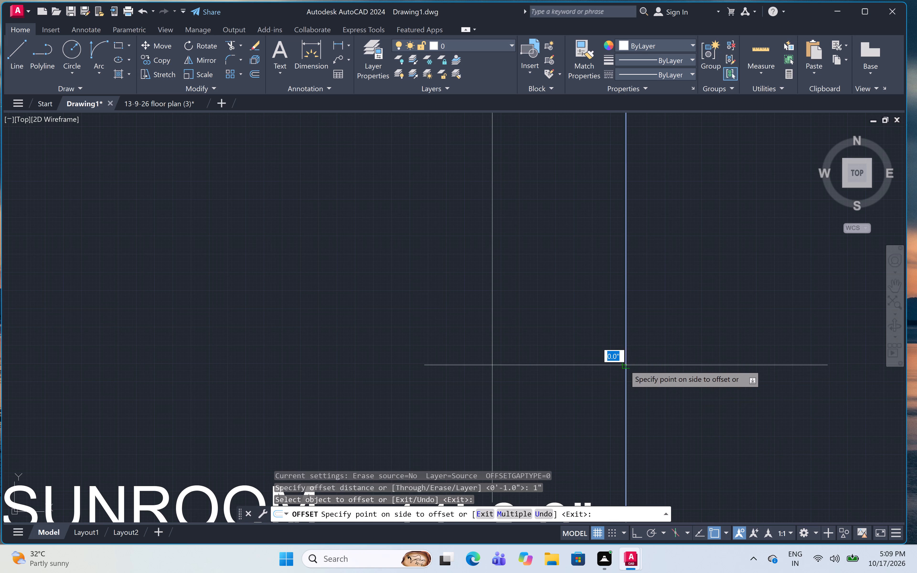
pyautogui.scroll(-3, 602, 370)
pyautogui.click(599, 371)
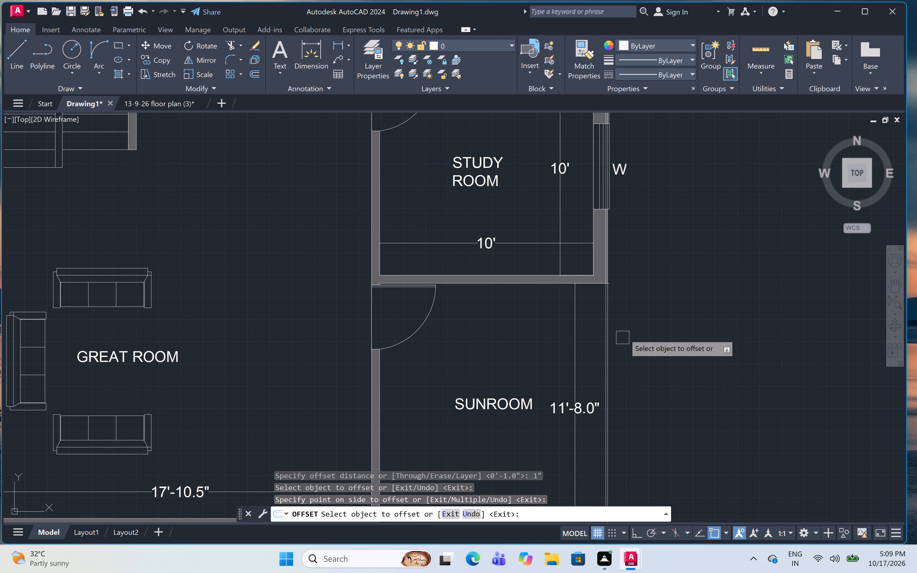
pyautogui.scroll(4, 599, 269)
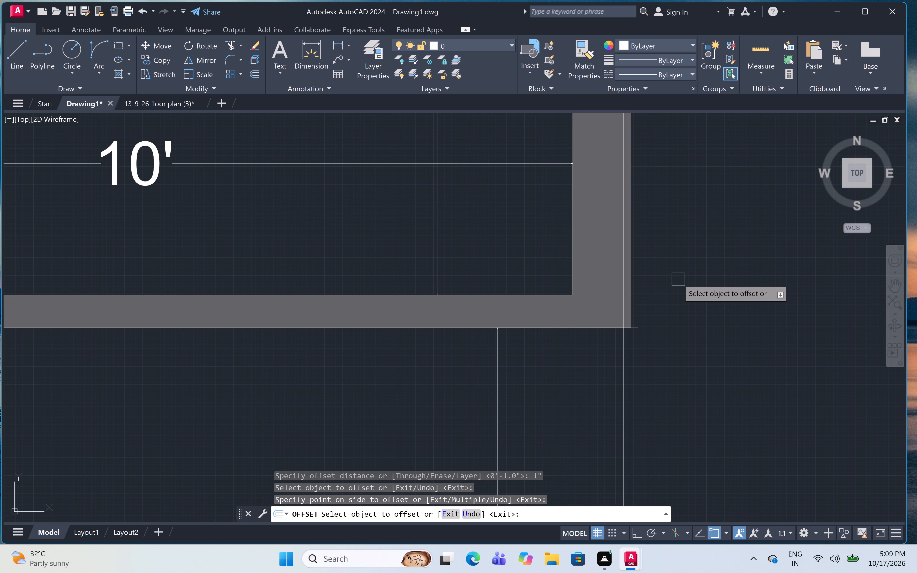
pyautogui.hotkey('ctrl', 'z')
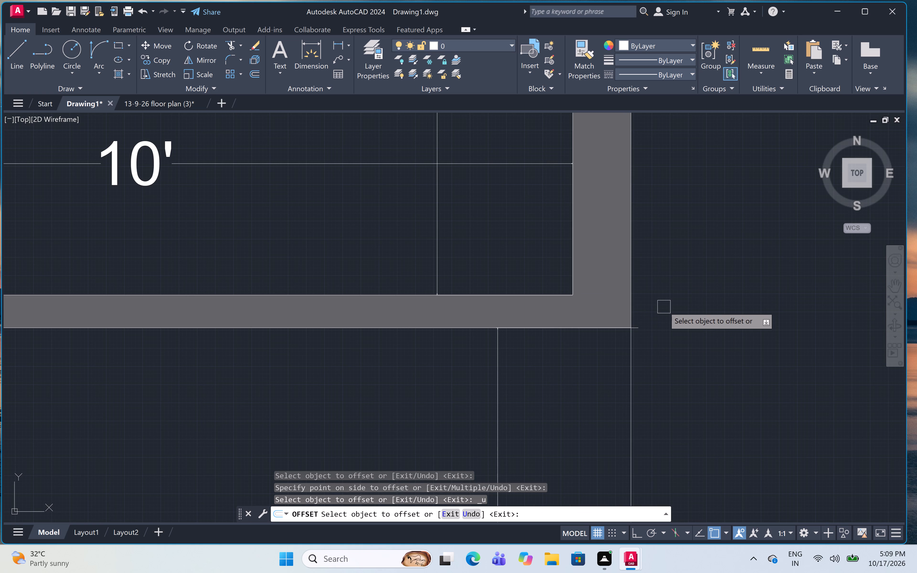
# Offset the second plan's vertical line on the outer side of the study room and sunroom 1" outward.
pyautogui.write('OFF')
pyautogui.press('space')
pyautogui.press('1')
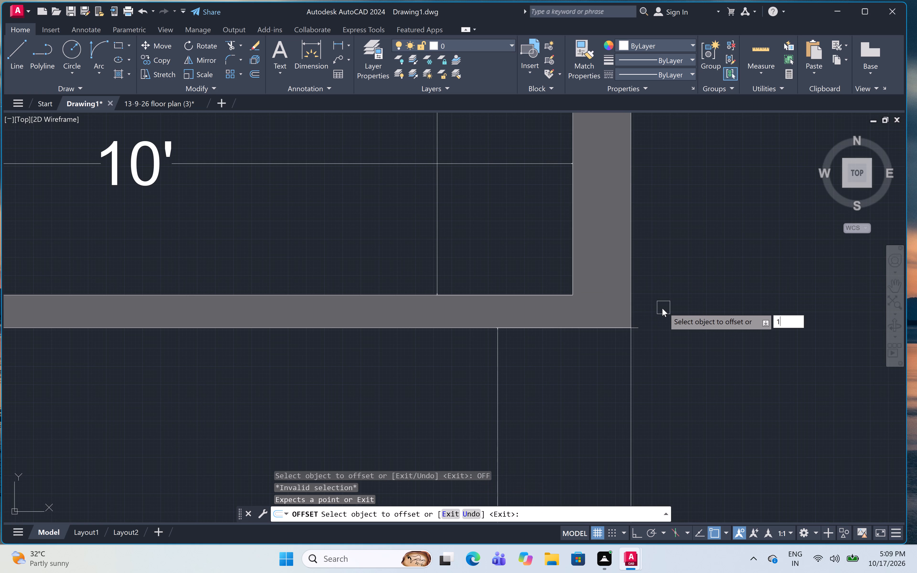
pyautogui.hotkey('shift', '"')
pyautogui.press('space')
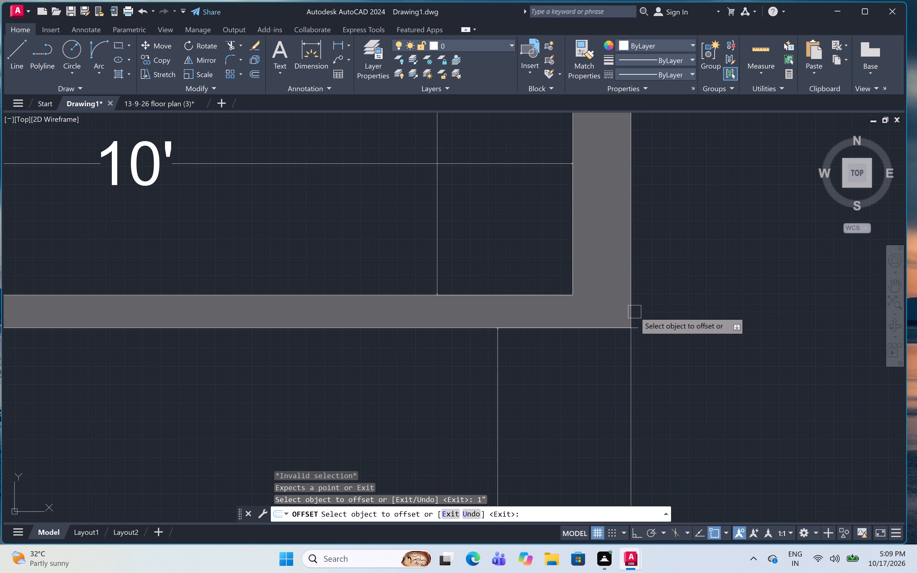
pyautogui.click(634, 311)
pyautogui.click(661, 307)
pyautogui.scroll(-2, 663, 301)
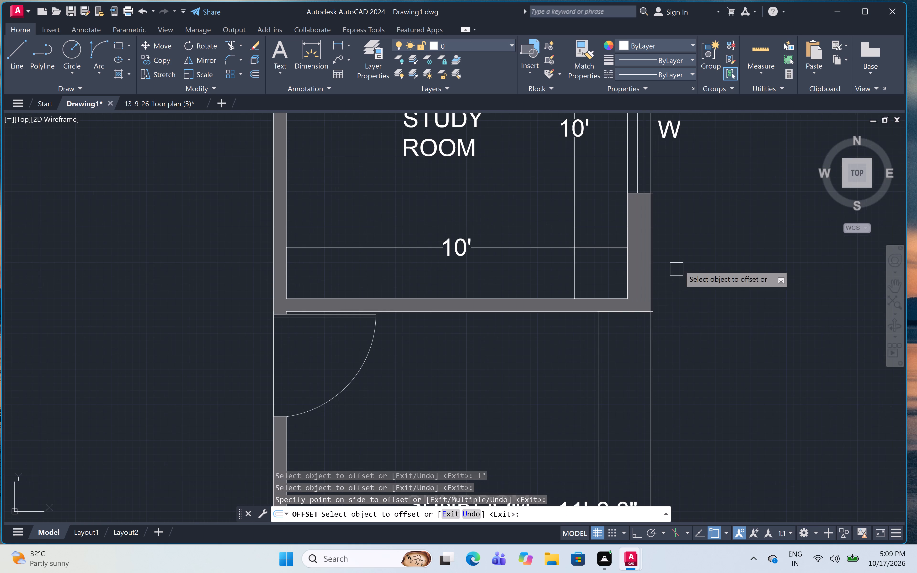
pyautogui.moveTo(680, 261); pyautogui.dragTo(695, 443, button='middle')
pyautogui.scroll(2, 668, 286)
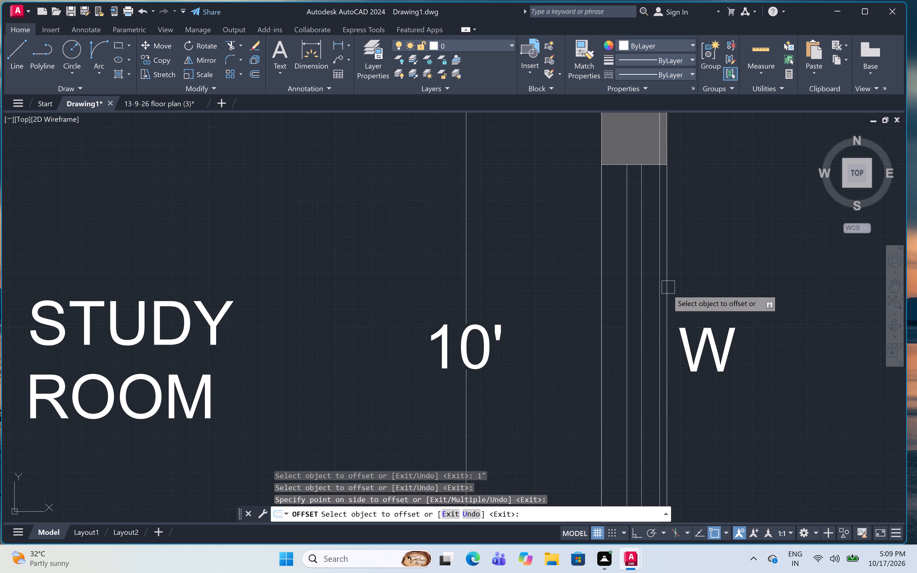
pyautogui.press('Escape')
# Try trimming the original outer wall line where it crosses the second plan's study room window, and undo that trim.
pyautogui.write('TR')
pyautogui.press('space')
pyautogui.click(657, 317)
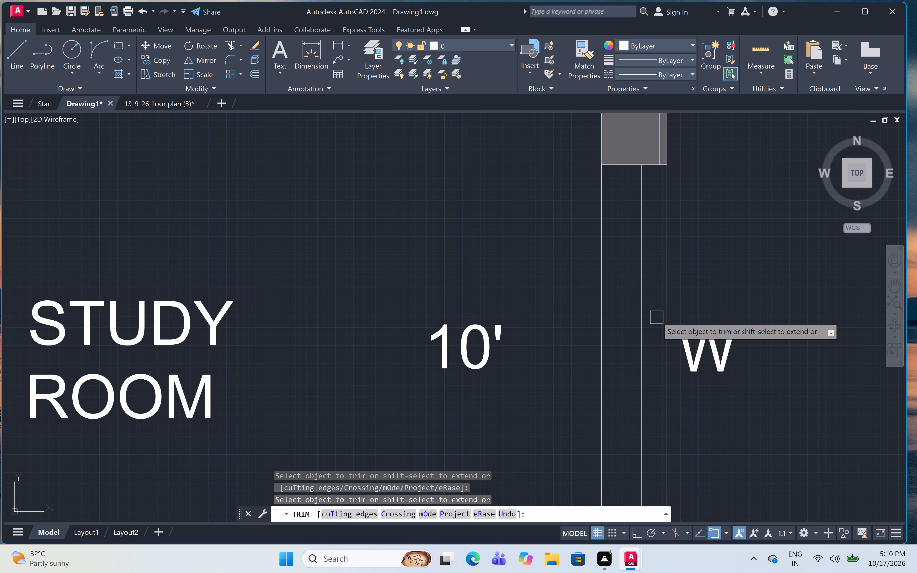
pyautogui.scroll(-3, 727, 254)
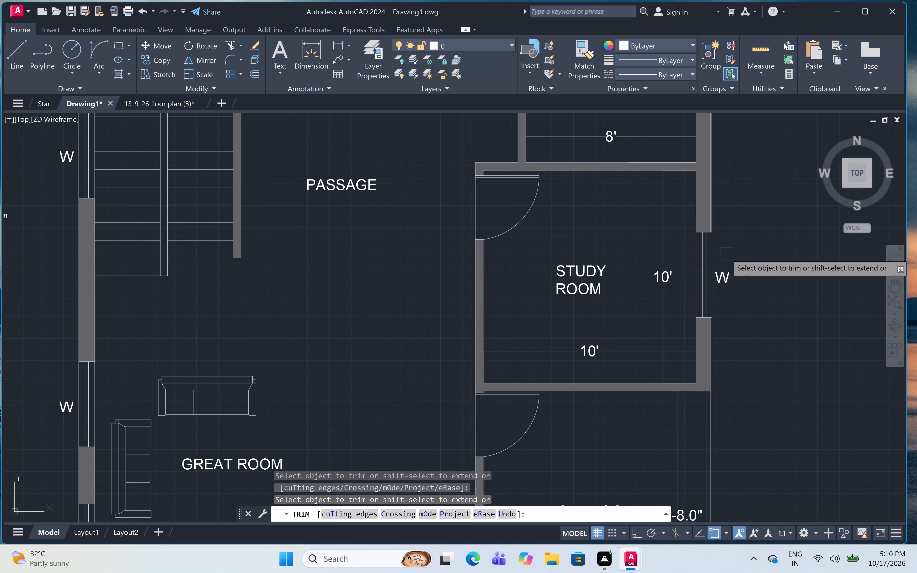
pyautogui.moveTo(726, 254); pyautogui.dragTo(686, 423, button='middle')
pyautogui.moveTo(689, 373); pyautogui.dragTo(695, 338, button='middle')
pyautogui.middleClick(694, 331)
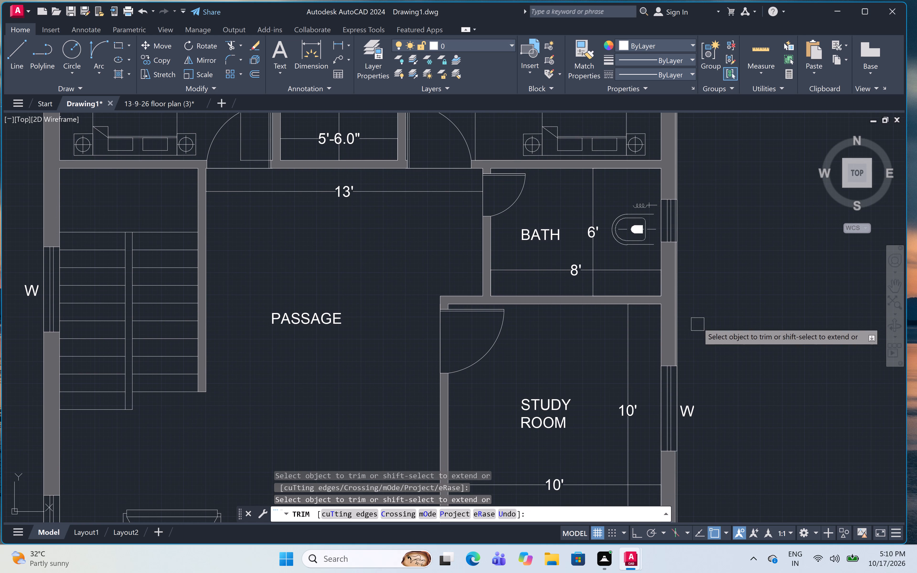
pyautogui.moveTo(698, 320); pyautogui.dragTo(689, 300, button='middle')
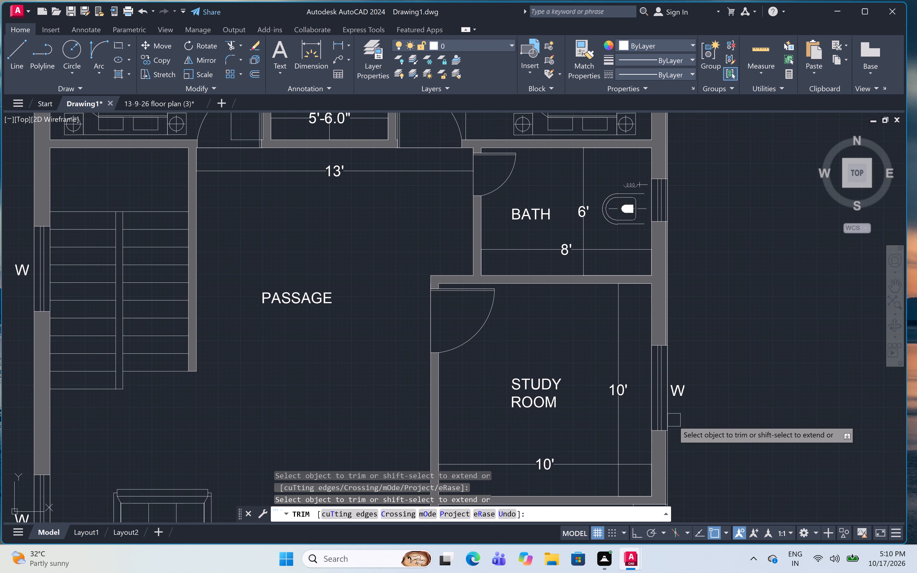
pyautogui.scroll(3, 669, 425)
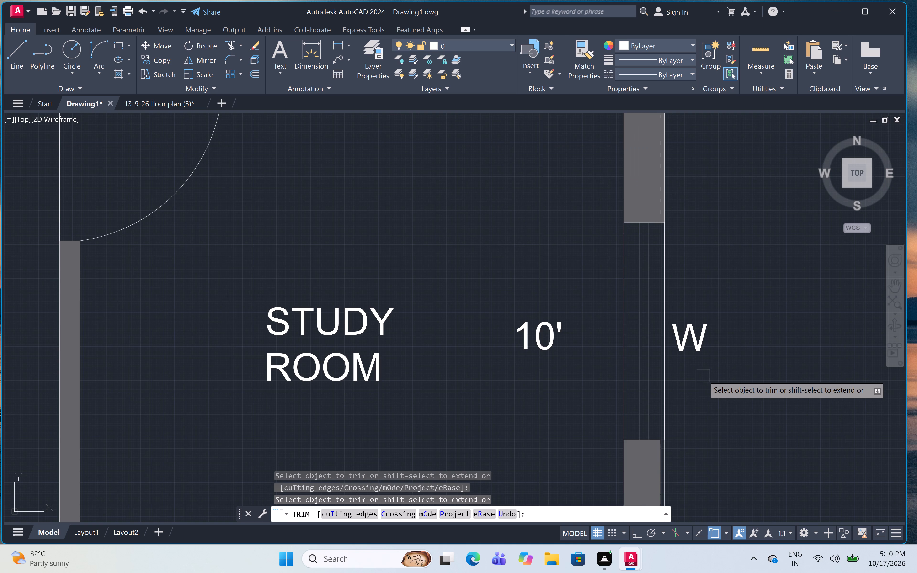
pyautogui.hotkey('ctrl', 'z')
# Trim away the outermost of the two parallel lines along the open side of the second plan's sunroom.
pyautogui.scroll(-5, 699, 359)
pyautogui.scroll(-2, 730, 395)
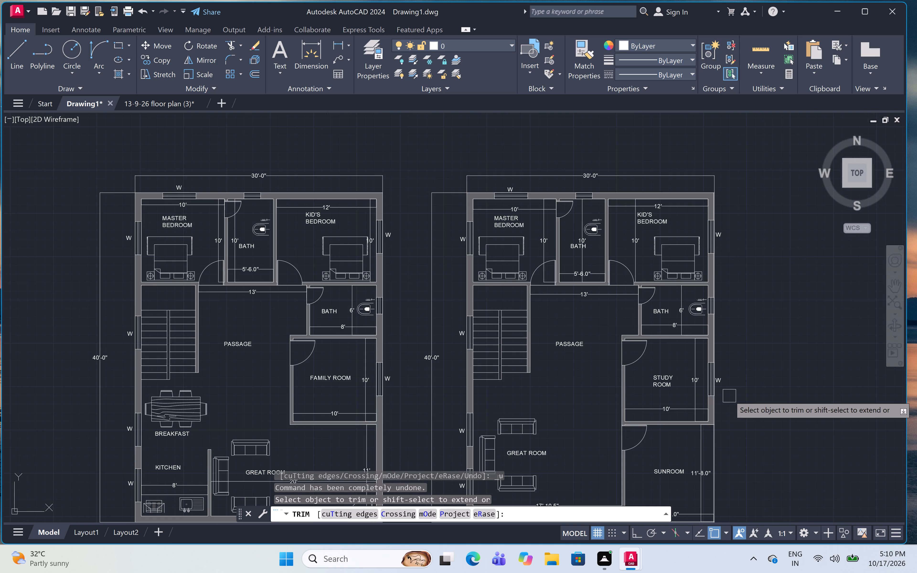
pyautogui.moveTo(729, 396); pyautogui.dragTo(687, 364, button='middle')
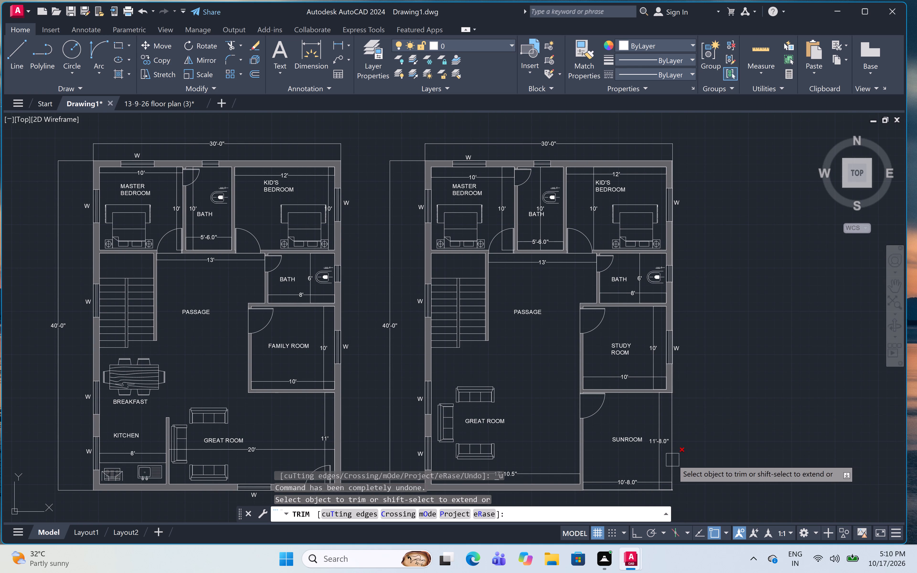
pyautogui.scroll(3, 672, 460)
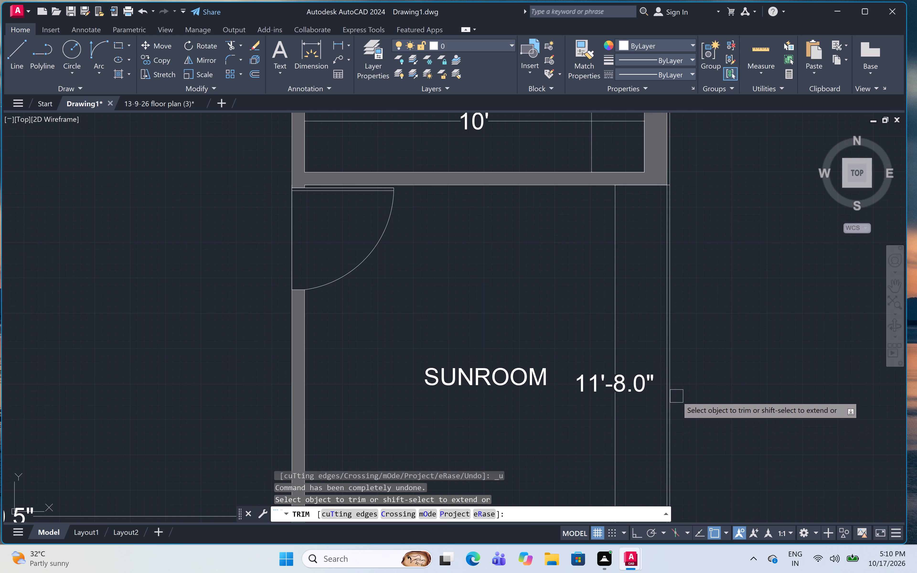
pyautogui.scroll(-1, 710, 364)
pyautogui.moveTo(711, 365); pyautogui.dragTo(700, 394, button='middle')
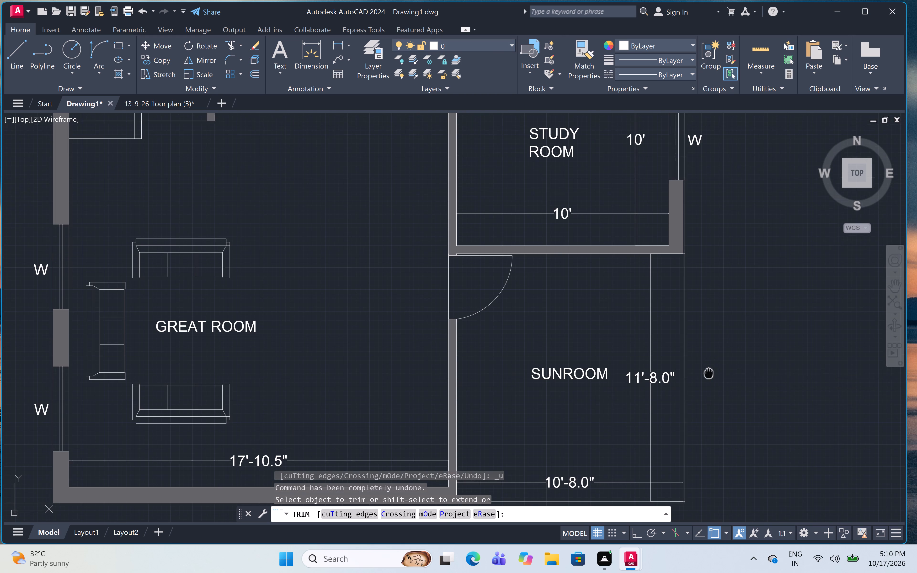
pyautogui.moveTo(700, 394); pyautogui.dragTo(698, 397, button='middle')
pyautogui.scroll(1, 684, 422)
pyautogui.click(670, 378)
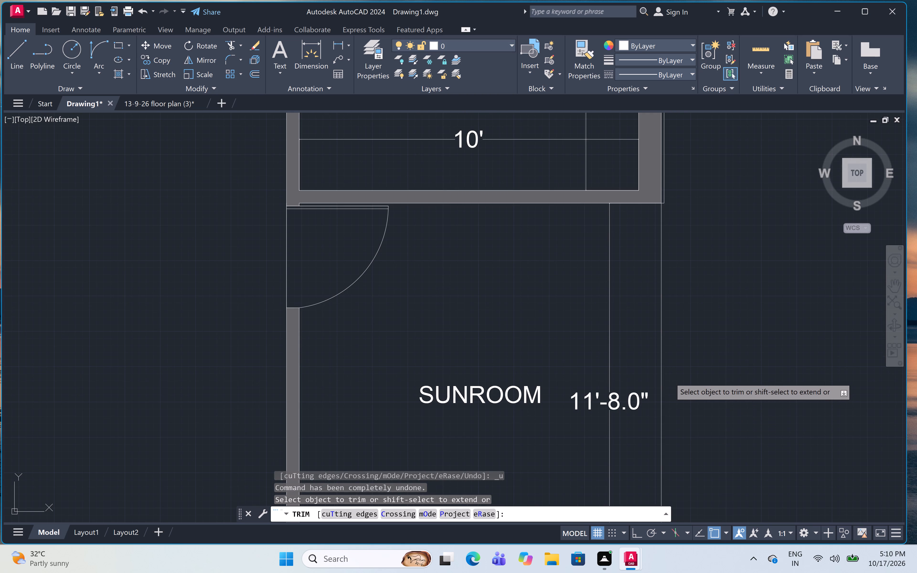
# Trim the outermost line beside the study room wall below the window, including the short stub at the sunroom corner.
pyautogui.scroll(-2, 694, 347)
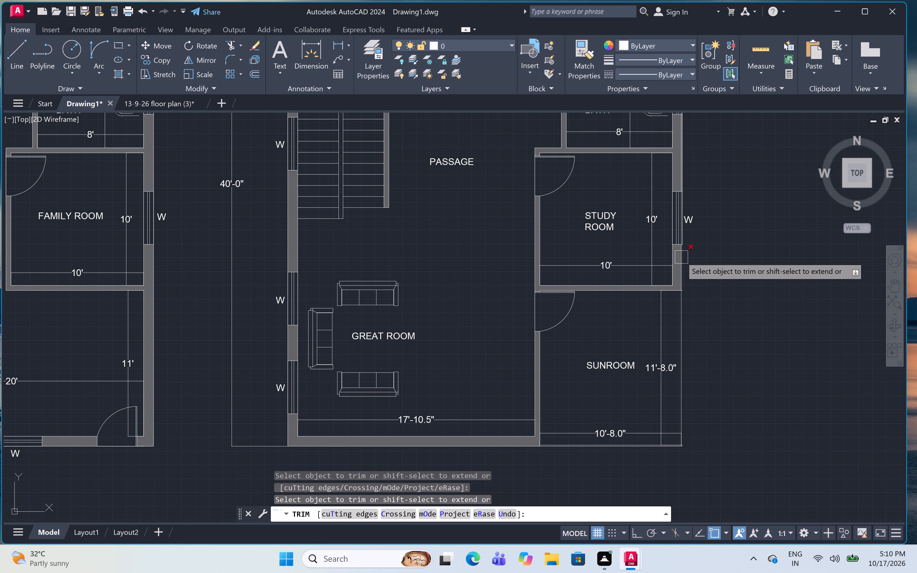
pyautogui.scroll(4, 681, 257)
pyautogui.scroll(2, 687, 343)
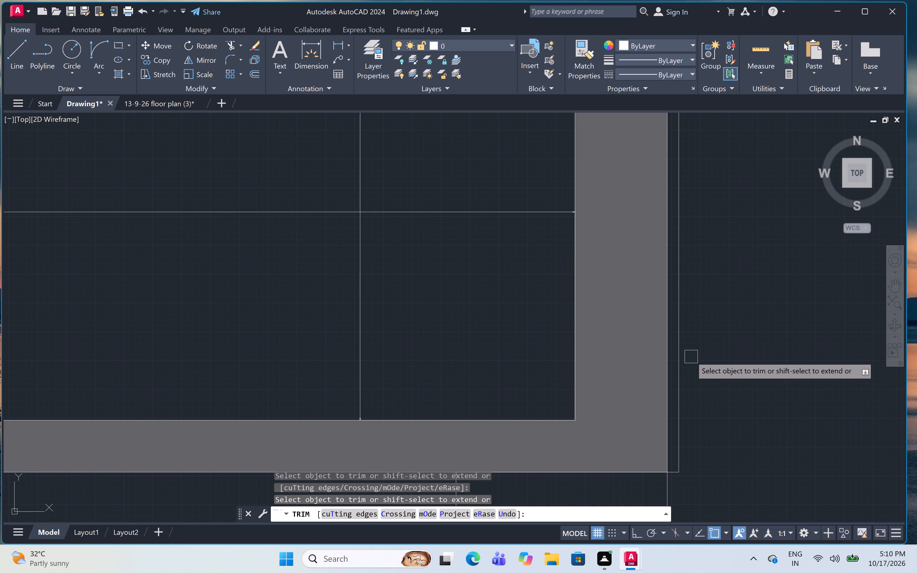
pyautogui.click(685, 366)
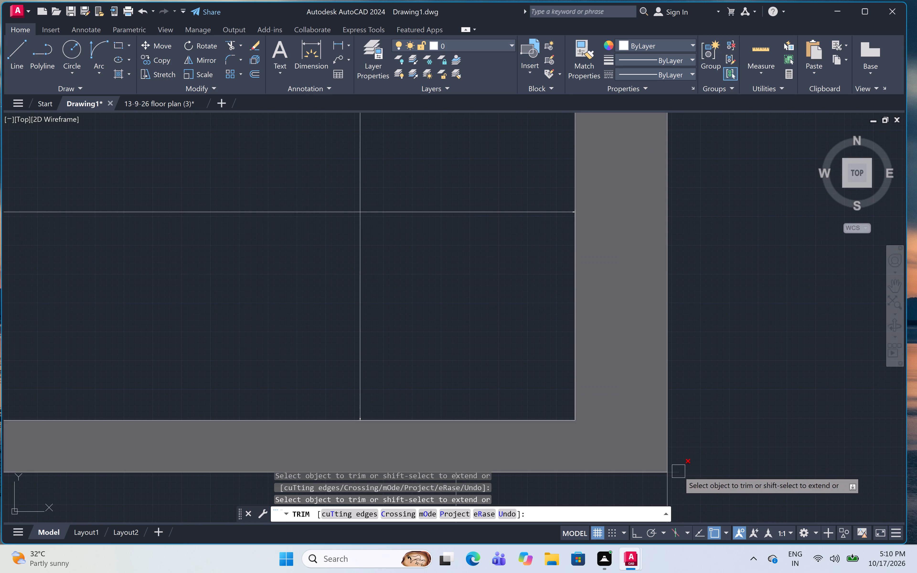
pyautogui.click(678, 471)
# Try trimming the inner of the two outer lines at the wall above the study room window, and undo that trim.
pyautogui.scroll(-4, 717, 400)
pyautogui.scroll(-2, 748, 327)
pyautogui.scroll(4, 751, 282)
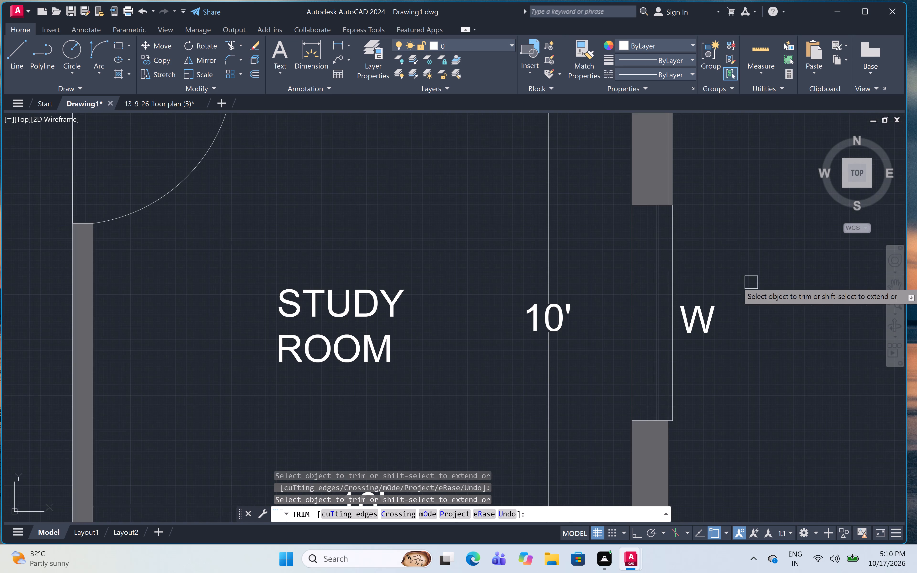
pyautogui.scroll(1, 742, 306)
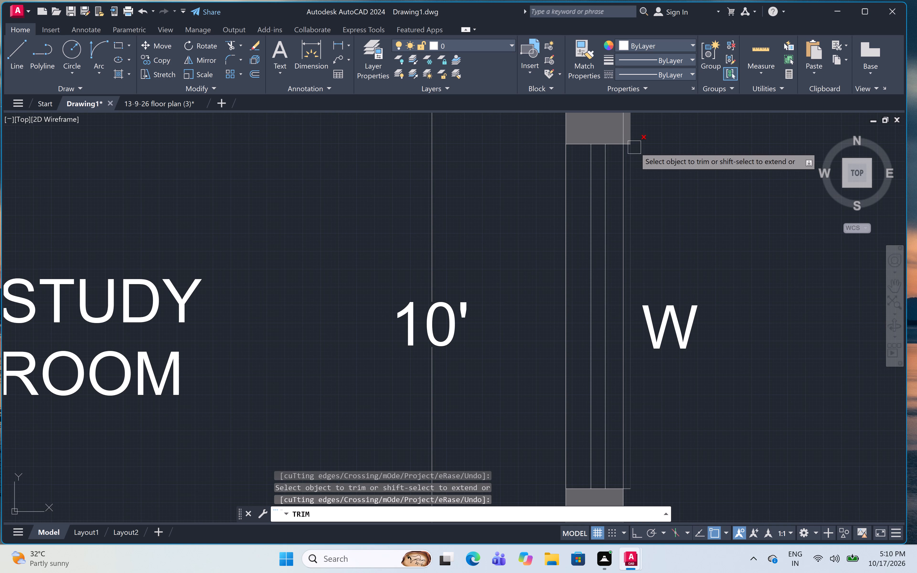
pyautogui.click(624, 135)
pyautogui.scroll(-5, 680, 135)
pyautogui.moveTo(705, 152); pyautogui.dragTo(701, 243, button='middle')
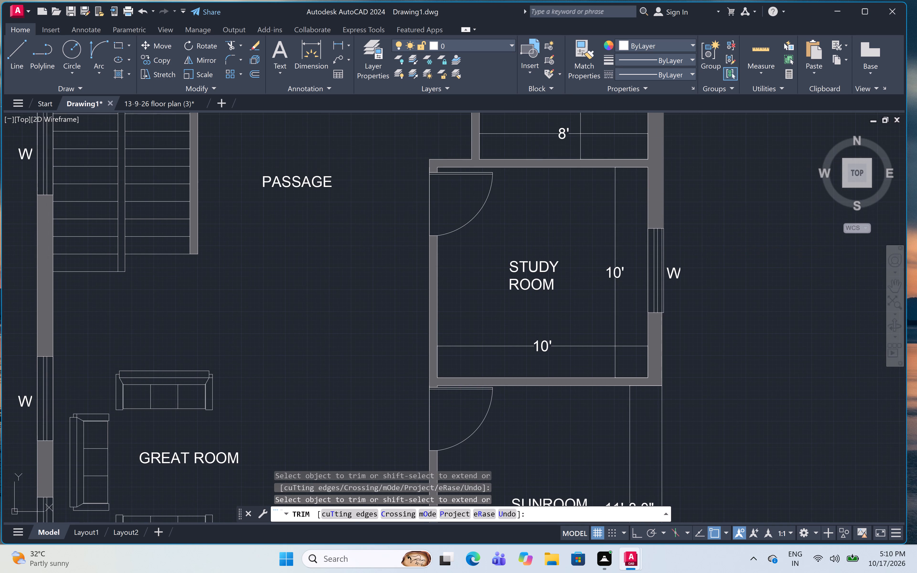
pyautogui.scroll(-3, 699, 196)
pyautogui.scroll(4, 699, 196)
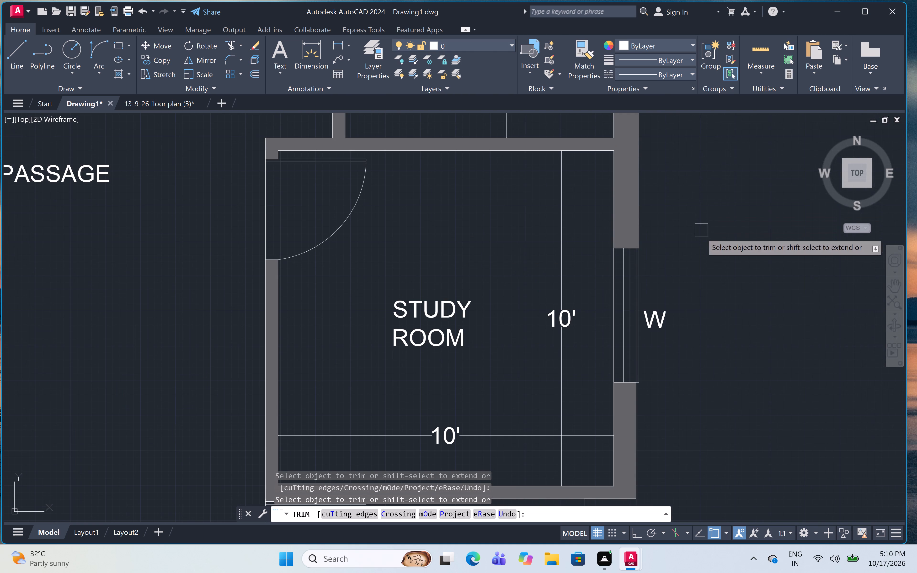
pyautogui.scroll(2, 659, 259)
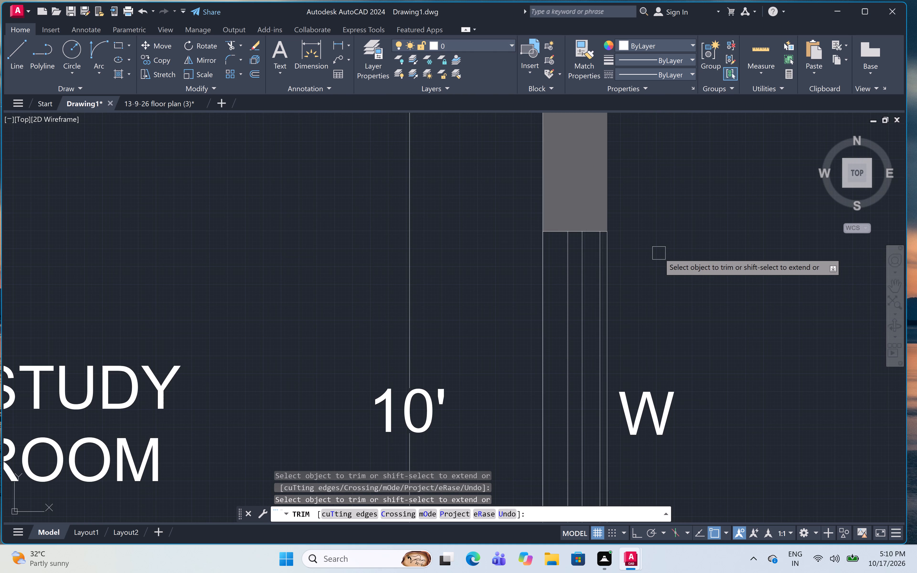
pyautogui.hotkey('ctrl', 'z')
# Trim the outermost line along the second plan's study room window and the short stub at the window's lower end.
pyautogui.scroll(-5, 748, 320)
pyautogui.scroll(-4, 852, 365)
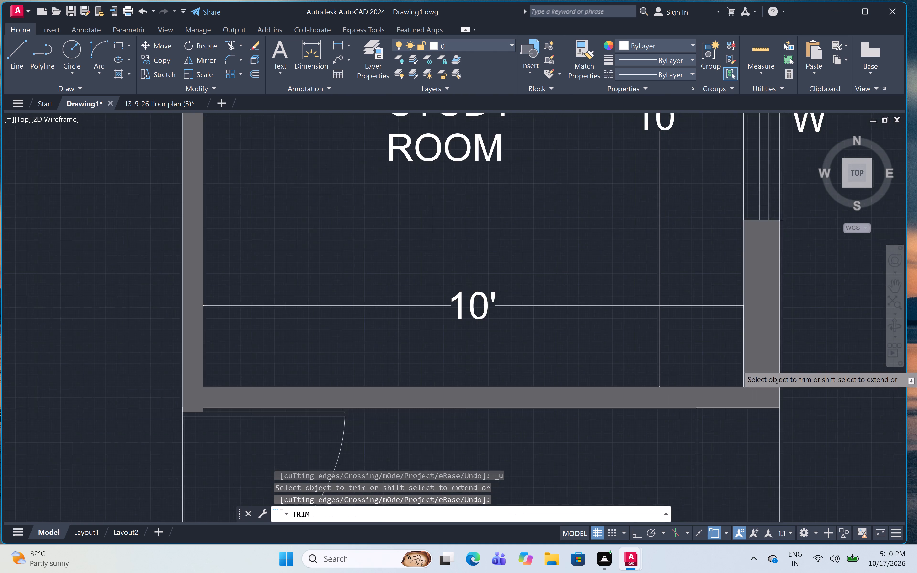
pyautogui.moveTo(849, 419); pyautogui.dragTo(758, 465, button='middle')
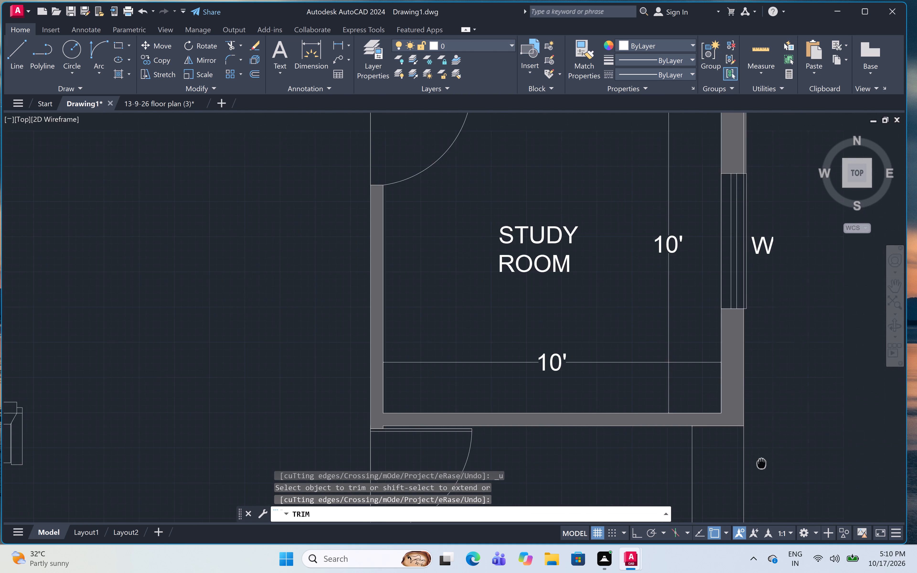
pyautogui.moveTo(758, 465); pyautogui.dragTo(703, 490, button='middle')
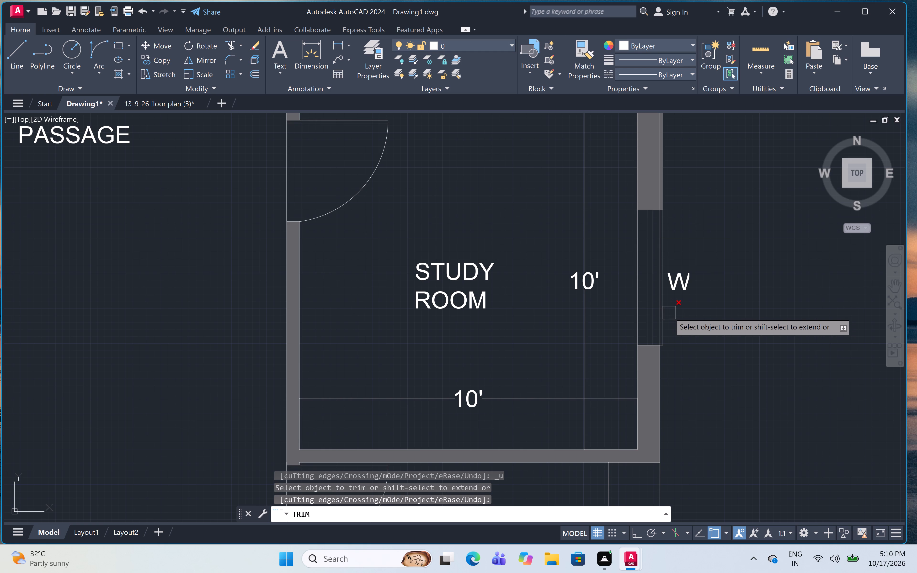
pyautogui.click(669, 313)
pyautogui.click(668, 347)
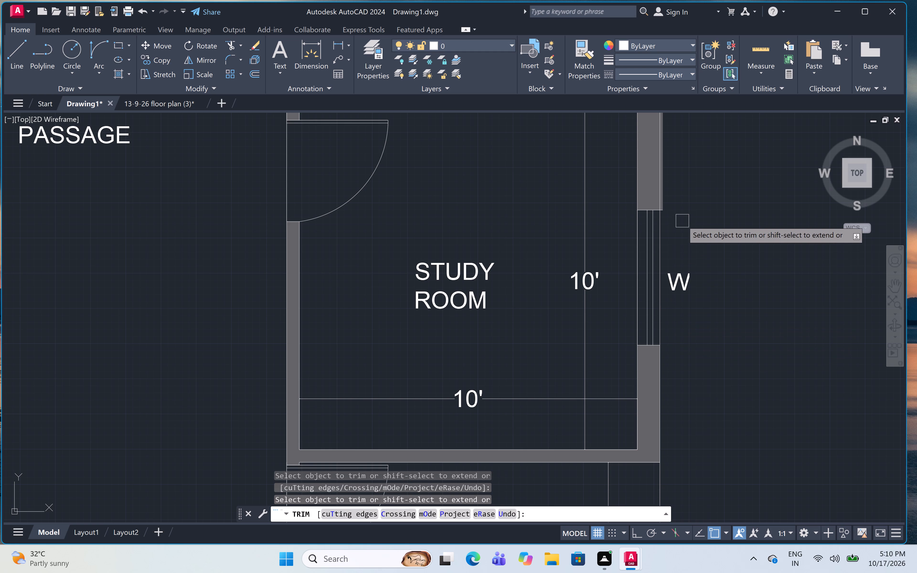
# Trim away the grey wall fill below the second plan's side bath window and between the bath and study room.
pyautogui.scroll(-3, 698, 211)
pyautogui.moveTo(698, 212); pyautogui.dragTo(689, 297, button='middle')
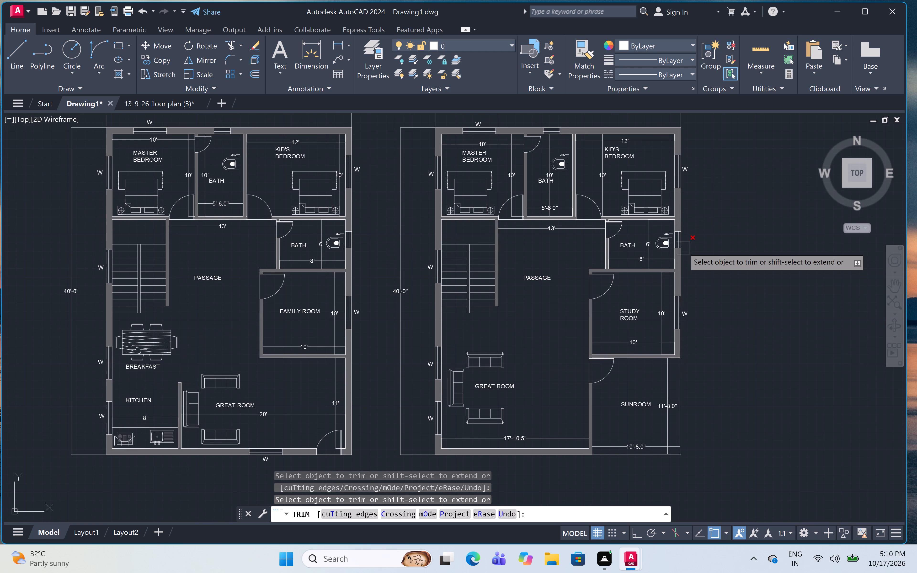
pyautogui.scroll(3, 691, 236)
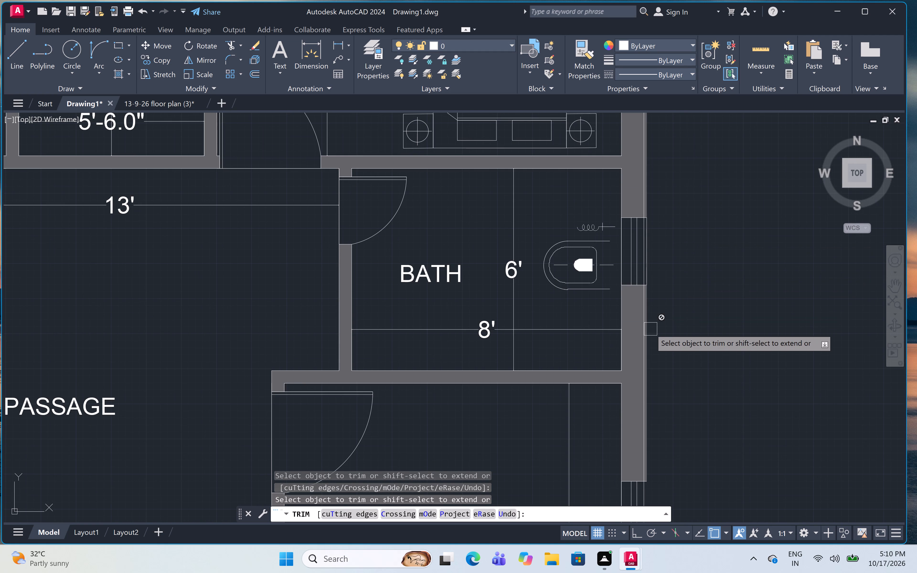
pyautogui.click(650, 329)
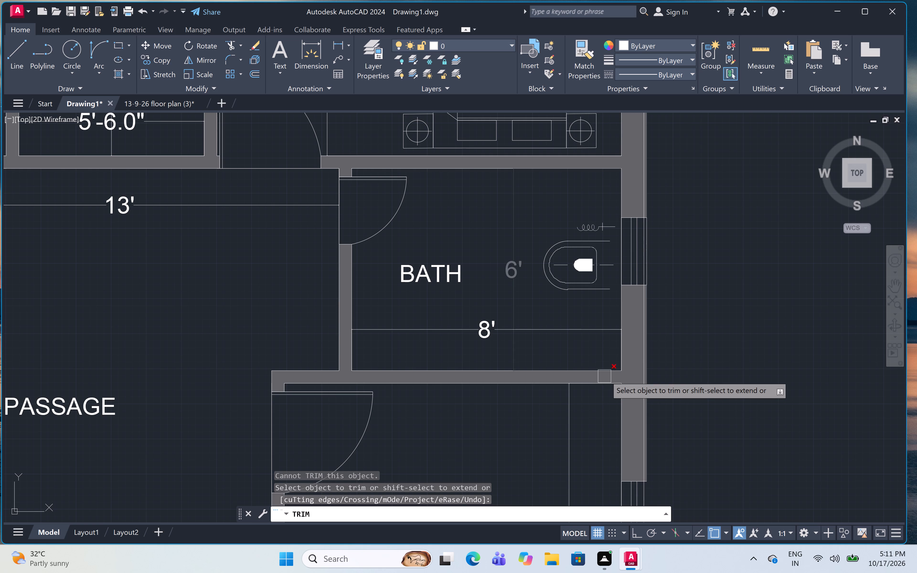
pyautogui.click(633, 366)
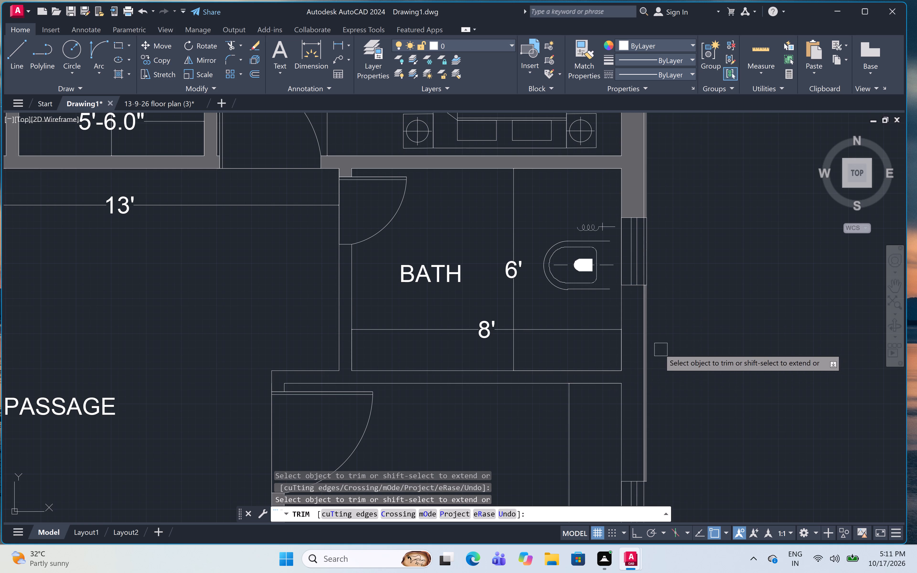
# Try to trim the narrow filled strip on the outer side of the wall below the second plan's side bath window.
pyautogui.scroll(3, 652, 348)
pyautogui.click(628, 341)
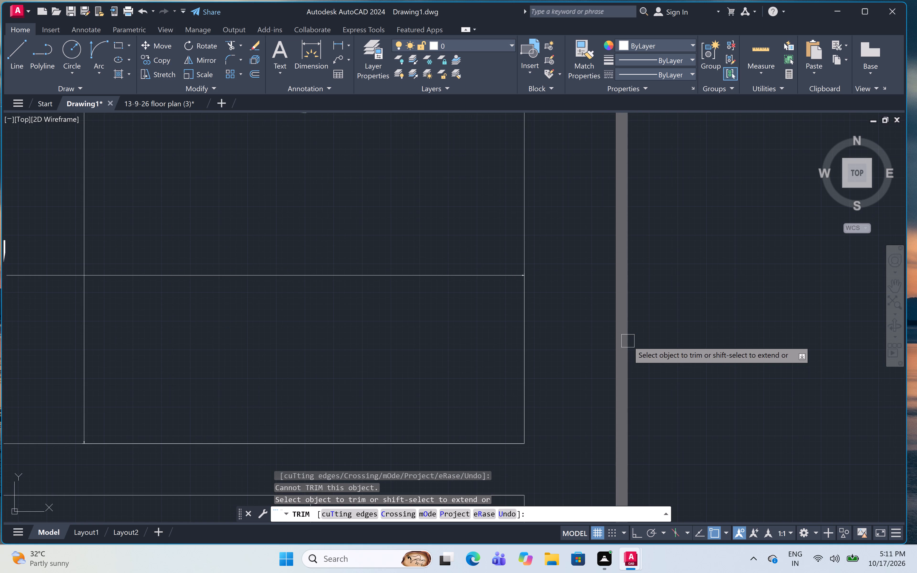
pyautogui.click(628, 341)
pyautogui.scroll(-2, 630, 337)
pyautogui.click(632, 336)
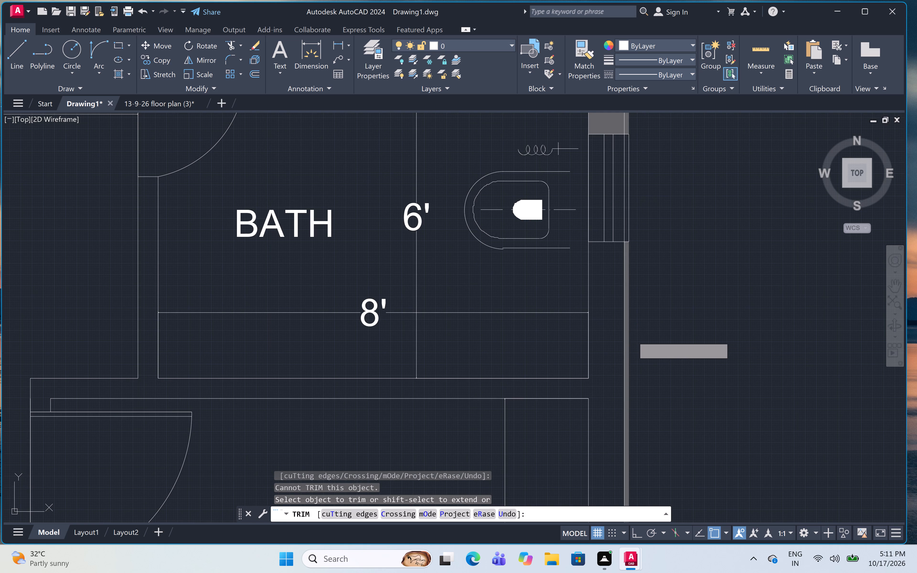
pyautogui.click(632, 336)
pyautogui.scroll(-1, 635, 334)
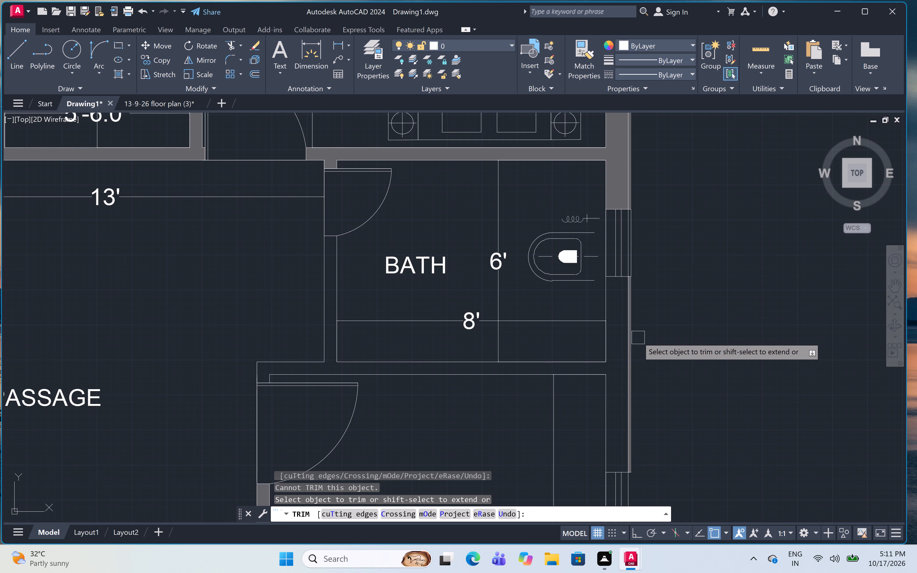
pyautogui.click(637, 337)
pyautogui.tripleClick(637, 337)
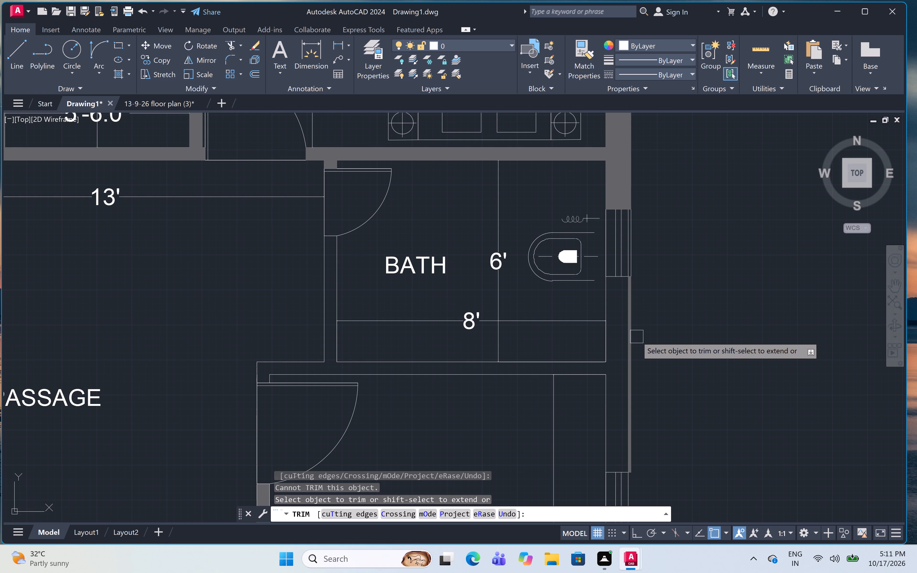
# Trim away the grey wall fill above the second plan's side bath window and the narrow filled strip below that window.
pyautogui.click(617, 191)
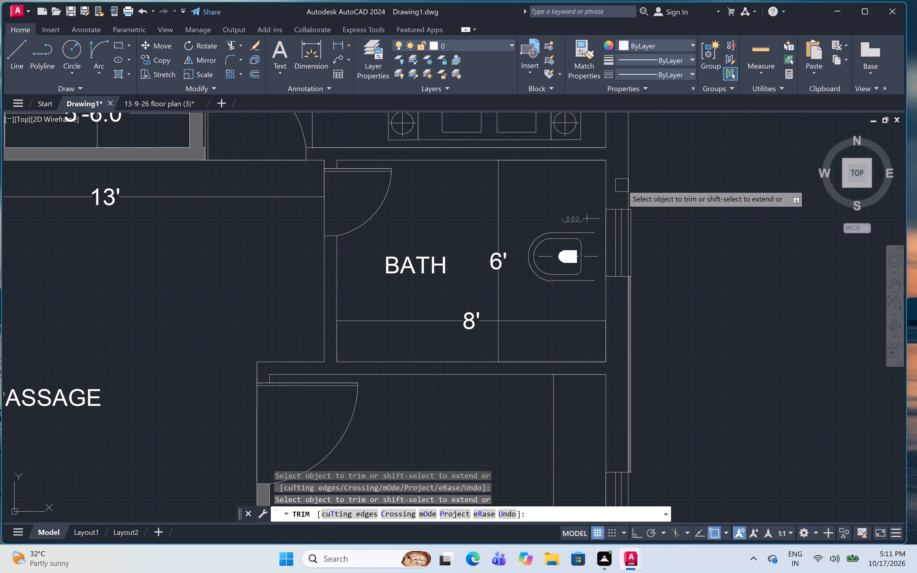
pyautogui.click(627, 304)
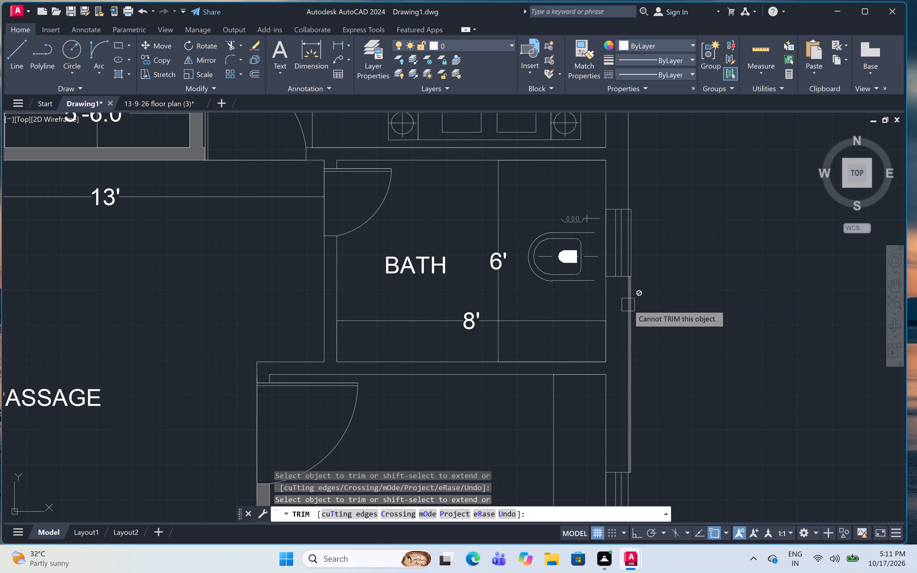
pyautogui.click(628, 305)
pyautogui.click(630, 305)
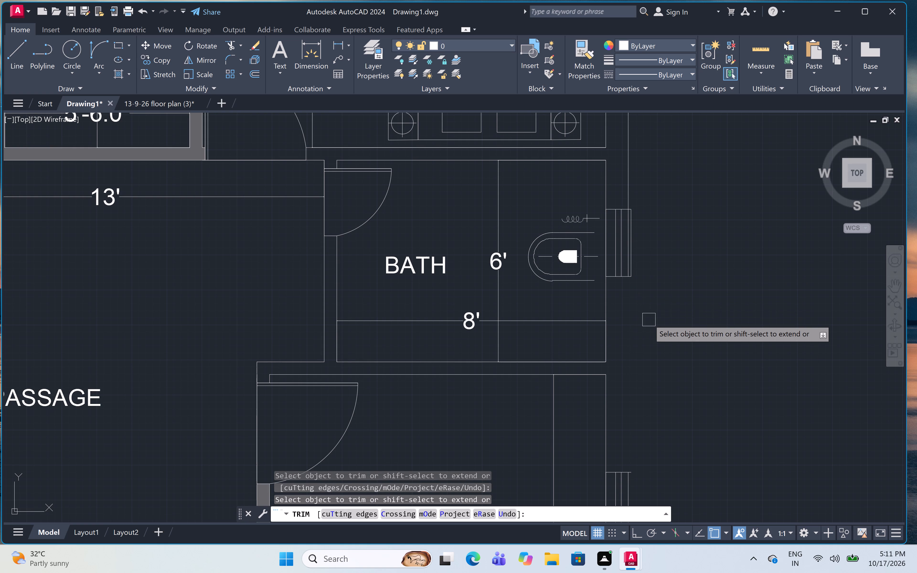
pyautogui.press('e')
pyautogui.press('x')
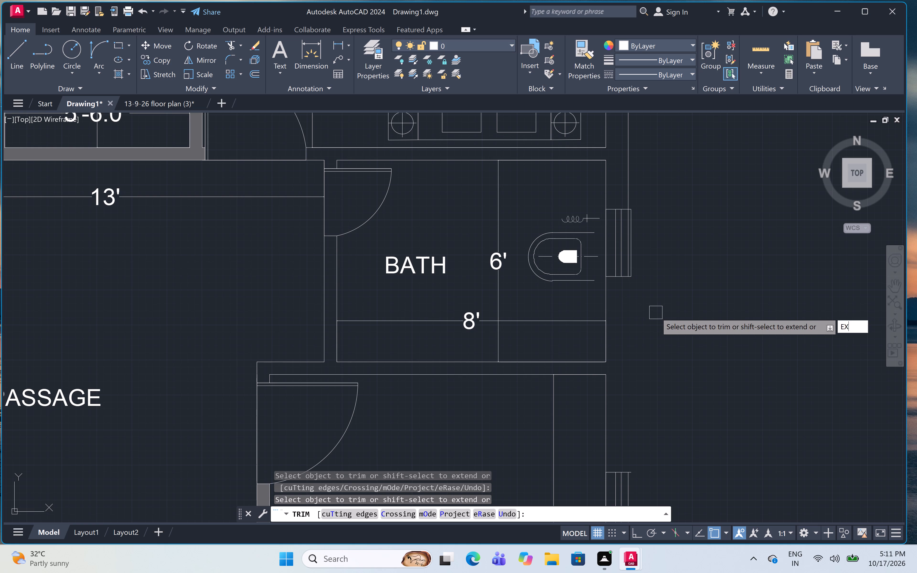
pyautogui.press('space')
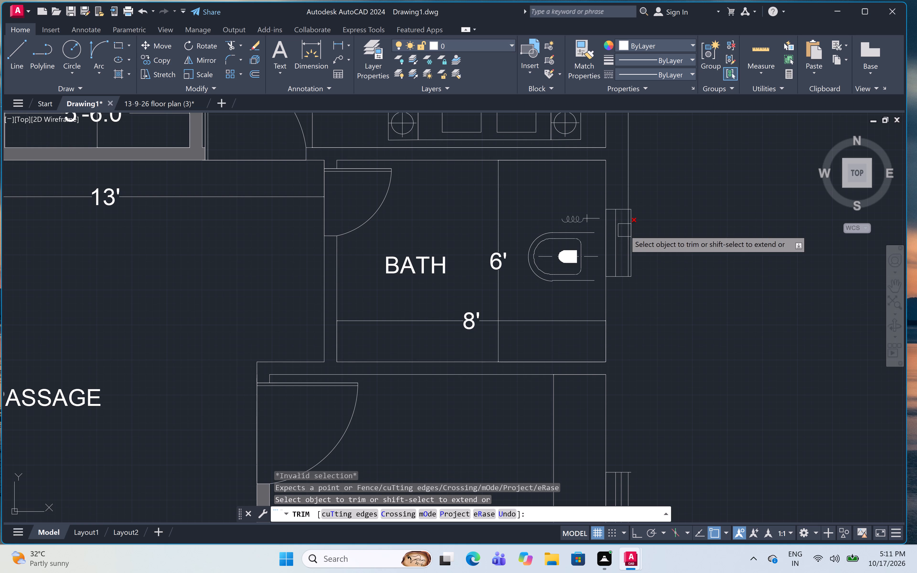
pyautogui.scroll(1, 628, 256)
pyautogui.press('Escape')
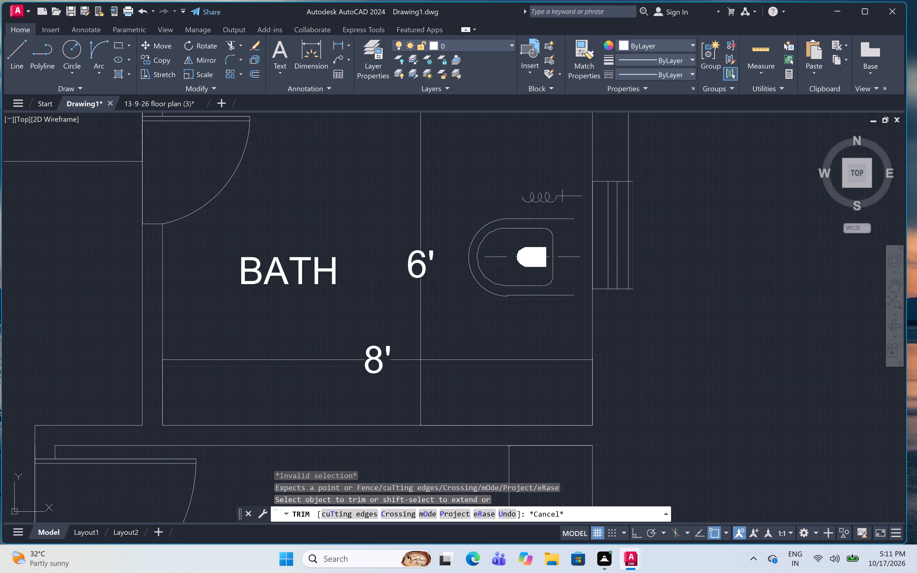
# Extend the second plan's outer side wall line from above the side bath window down to the study room window.
pyautogui.press('e')
pyautogui.press('x')
pyautogui.press('space')
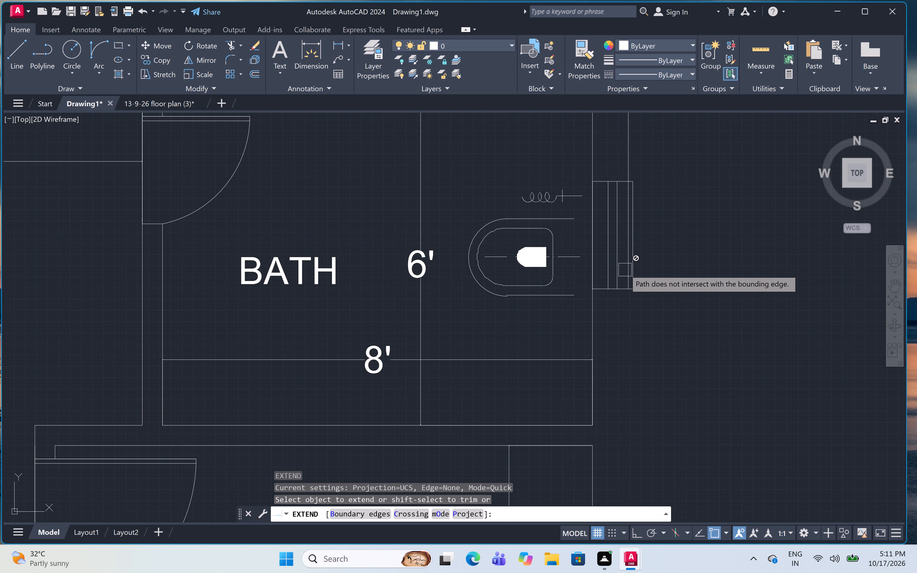
pyautogui.scroll(-3, 625, 270)
pyautogui.click(626, 235)
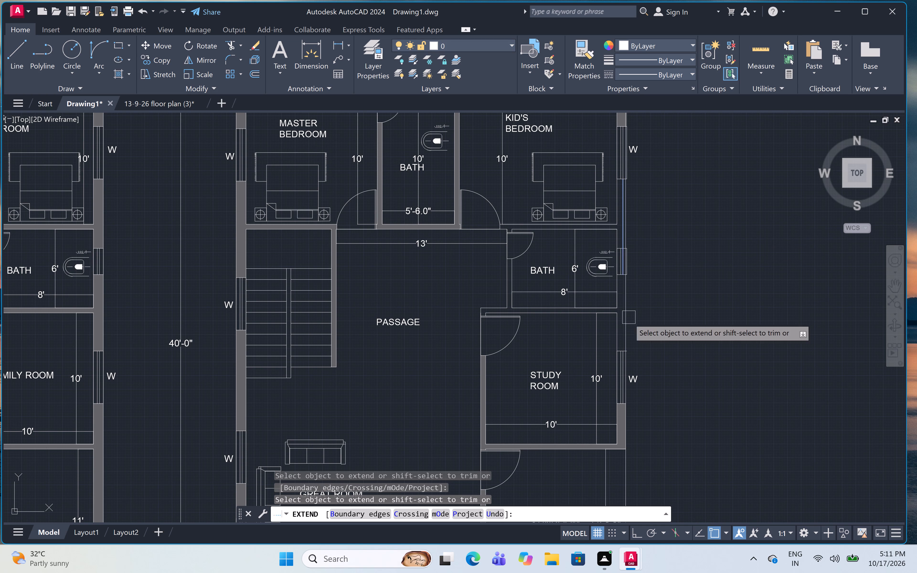
pyautogui.click(630, 336)
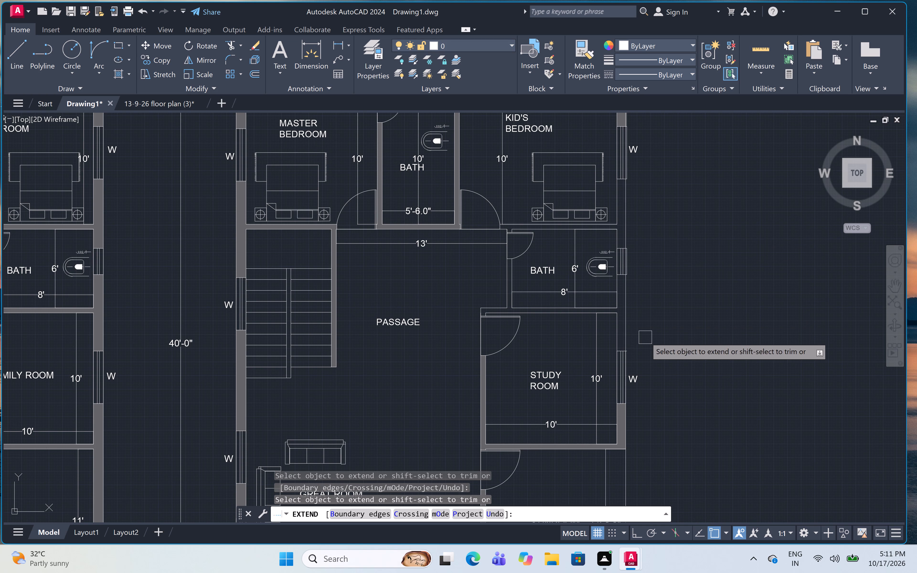
pyautogui.press('Escape')
# Trim the short stub at the study room window's upper end and the extended wall line crossing the side bath window.
pyautogui.scroll(3, 643, 341)
pyautogui.write('TR')
pyautogui.press('space')
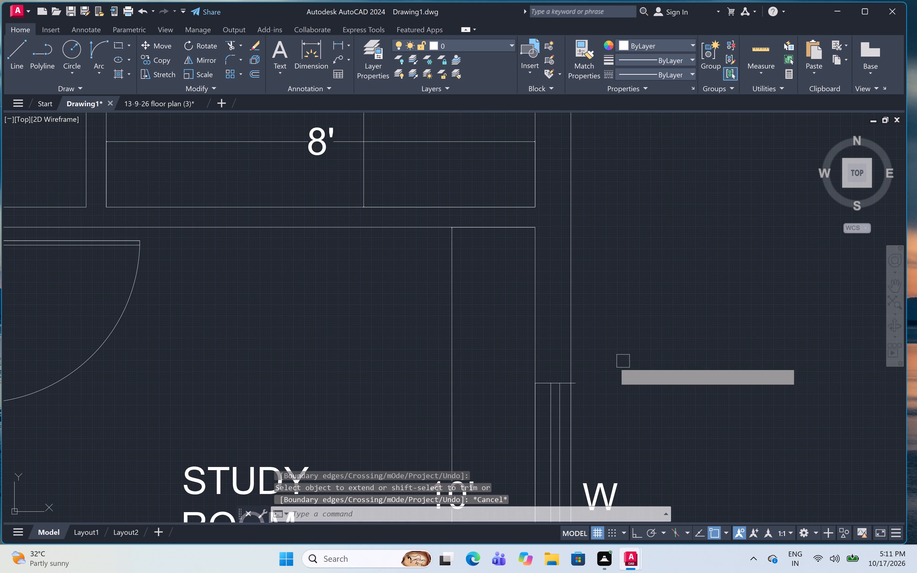
pyautogui.click(581, 386)
pyautogui.moveTo(614, 331); pyautogui.dragTo(654, 572, button='middle')
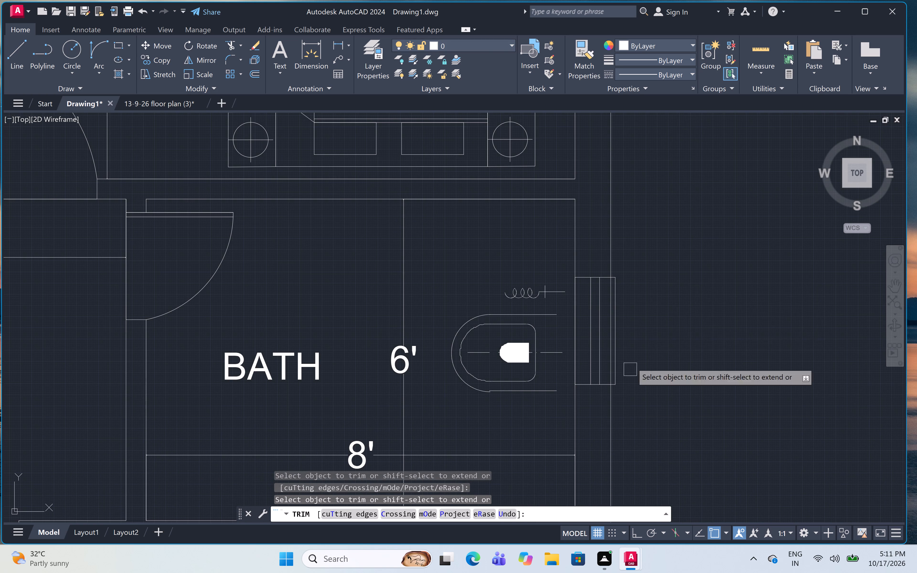
pyautogui.scroll(1, 624, 282)
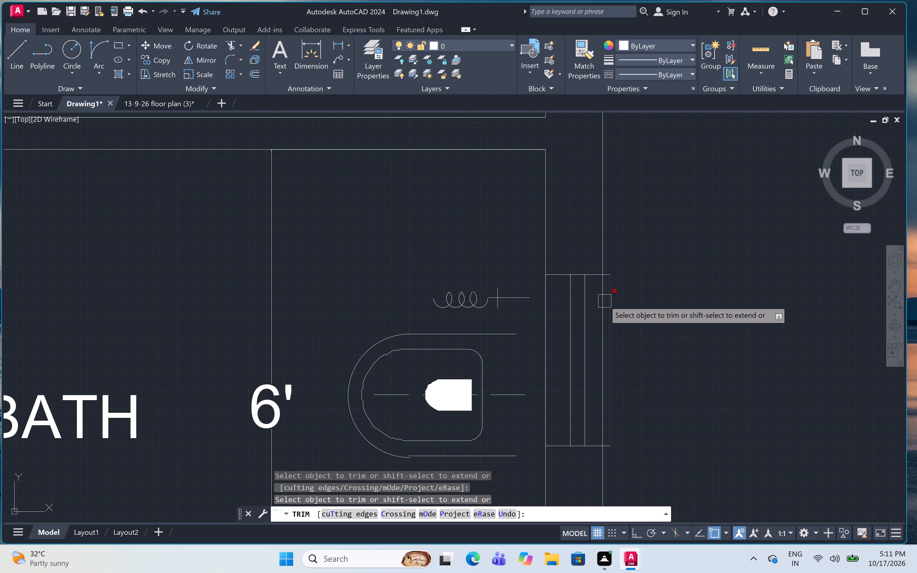
pyautogui.click(602, 308)
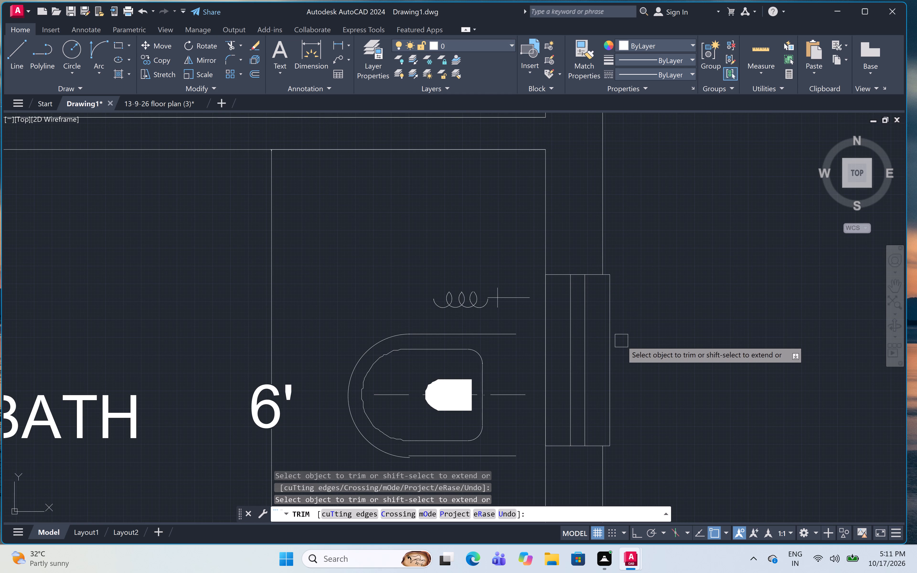
pyautogui.scroll(-5, 637, 314)
pyautogui.scroll(-3, 645, 237)
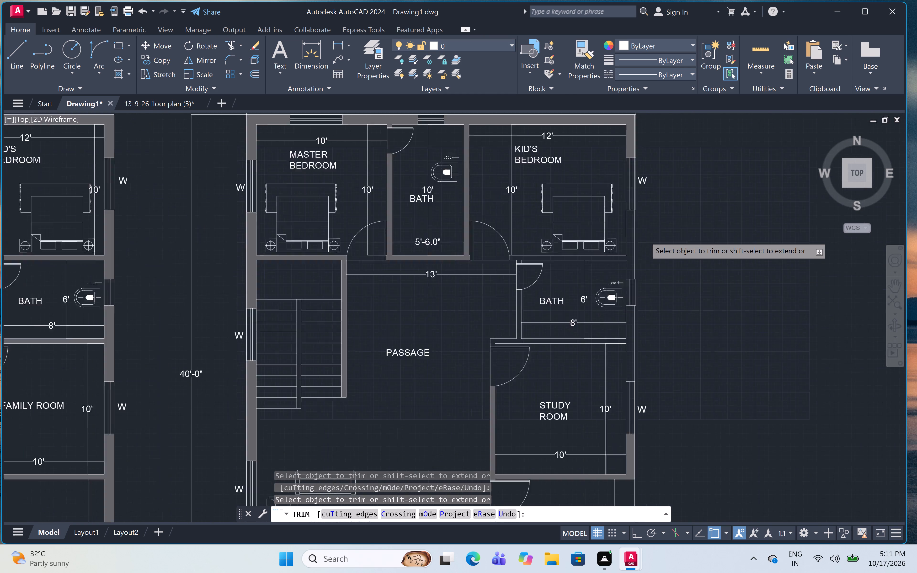
pyautogui.scroll(3, 650, 221)
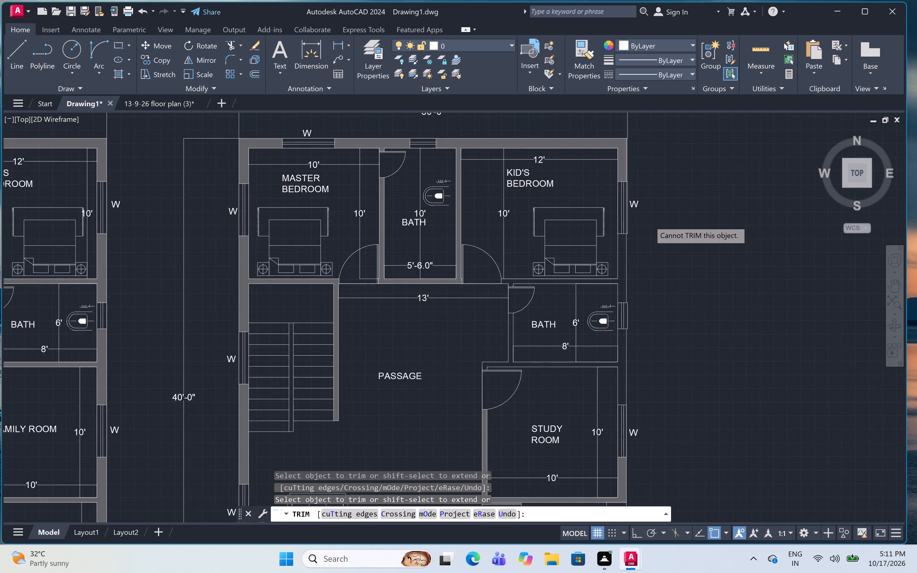
pyautogui.moveTo(646, 240); pyautogui.dragTo(646, 405, button='middle')
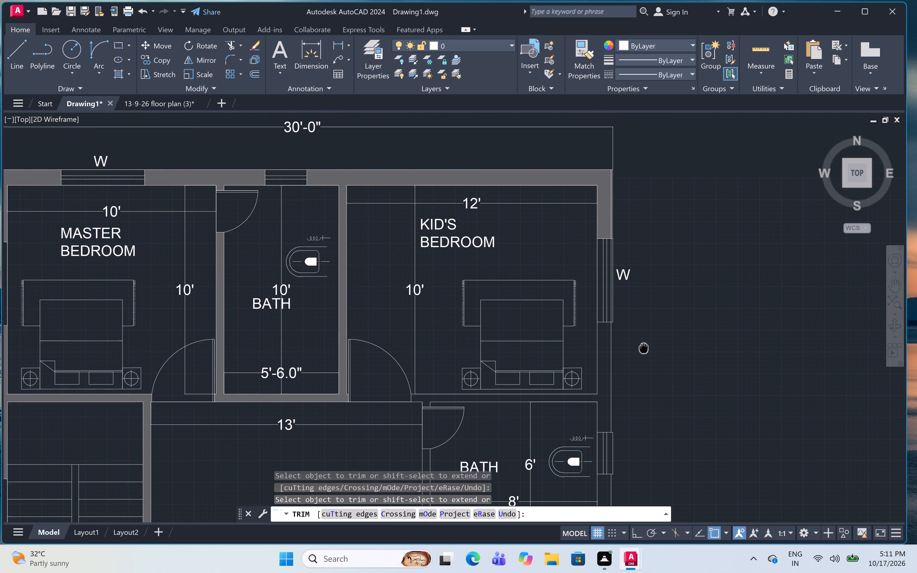
pyautogui.moveTo(646, 405); pyautogui.dragTo(645, 425, button='middle')
pyautogui.scroll(2, 622, 302)
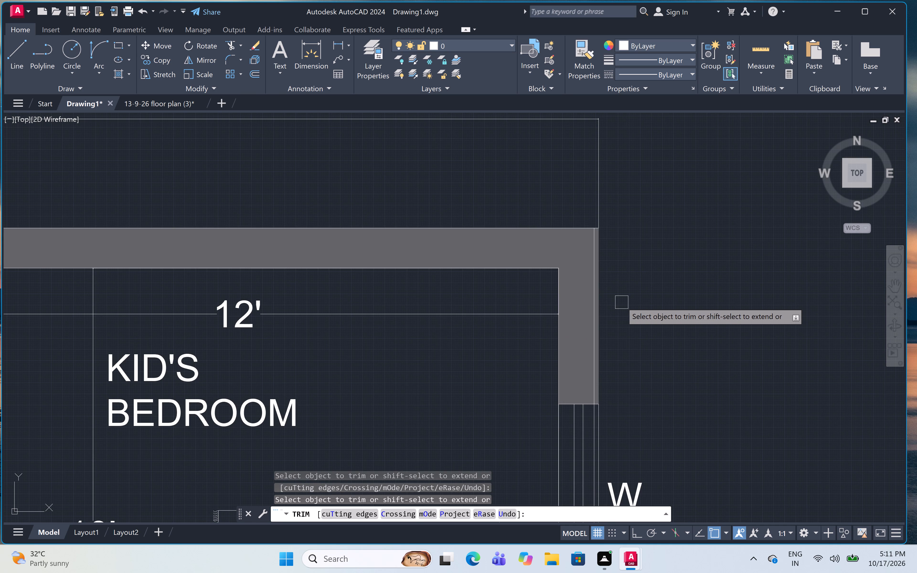
pyautogui.press('Escape')
# Offset the second plan's outer sunroom side line 1" outward.
pyautogui.write('OFF 1"')
pyautogui.press('space')
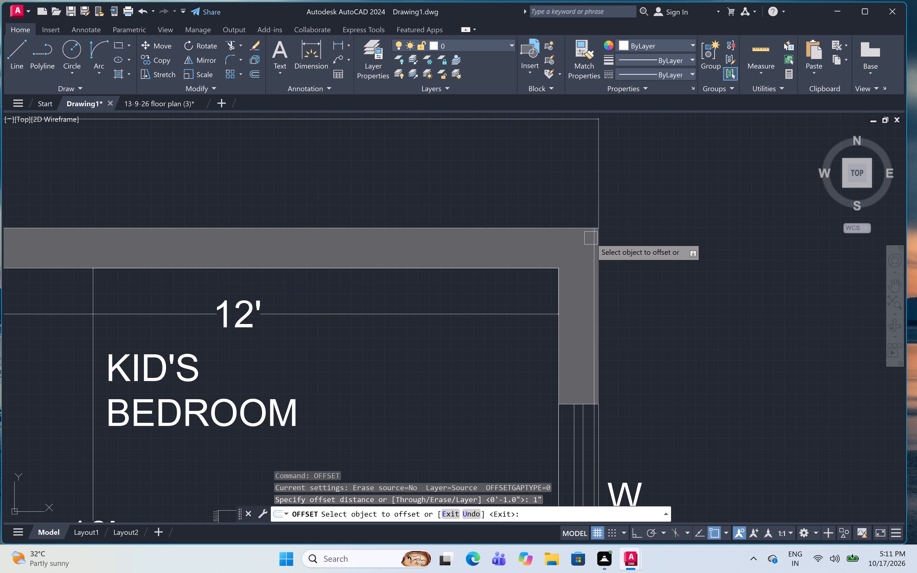
pyautogui.scroll(-6, 606, 238)
pyautogui.scroll(-3, 617, 279)
pyautogui.scroll(5, 614, 314)
pyautogui.scroll(3, 604, 285)
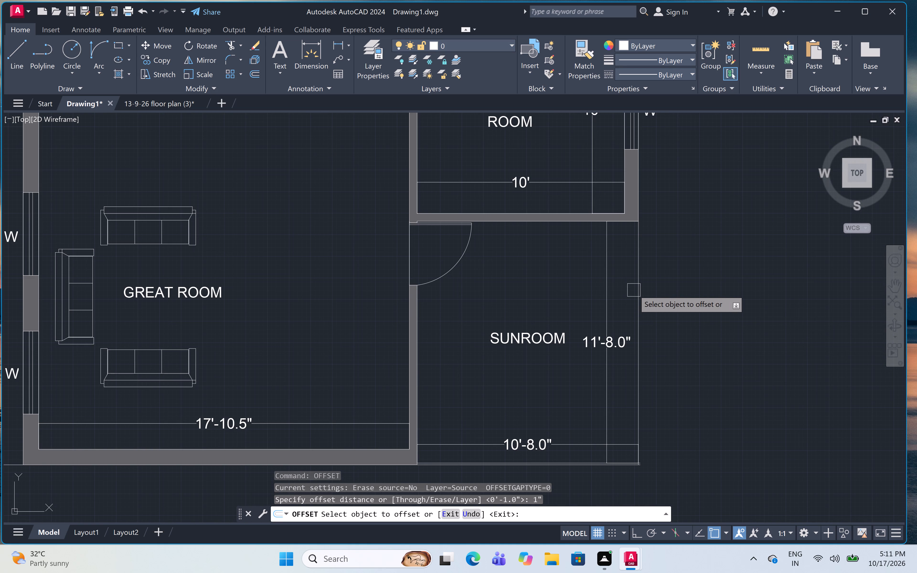
pyautogui.click(636, 293)
pyautogui.click(664, 298)
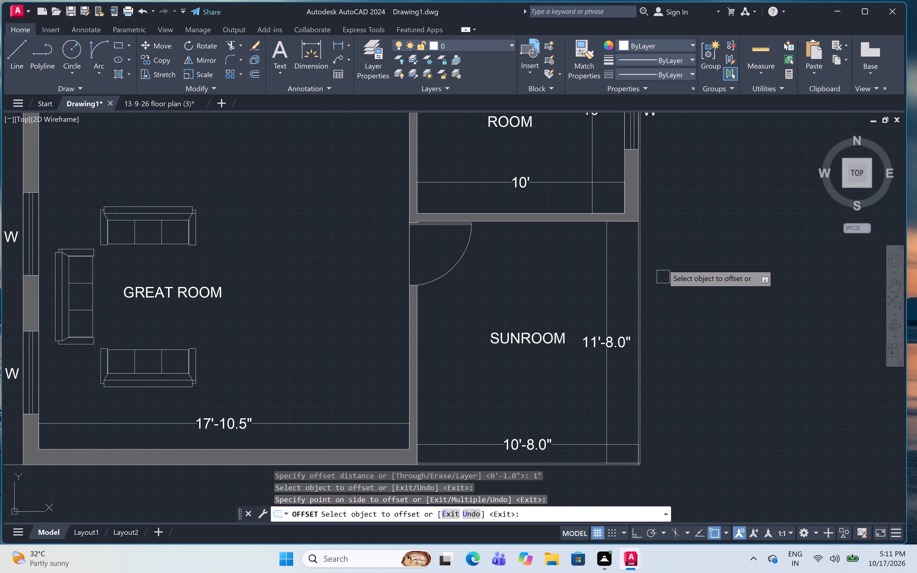
pyautogui.moveTo(665, 250); pyautogui.dragTo(665, 266, button='middle')
pyautogui.press('Escape')
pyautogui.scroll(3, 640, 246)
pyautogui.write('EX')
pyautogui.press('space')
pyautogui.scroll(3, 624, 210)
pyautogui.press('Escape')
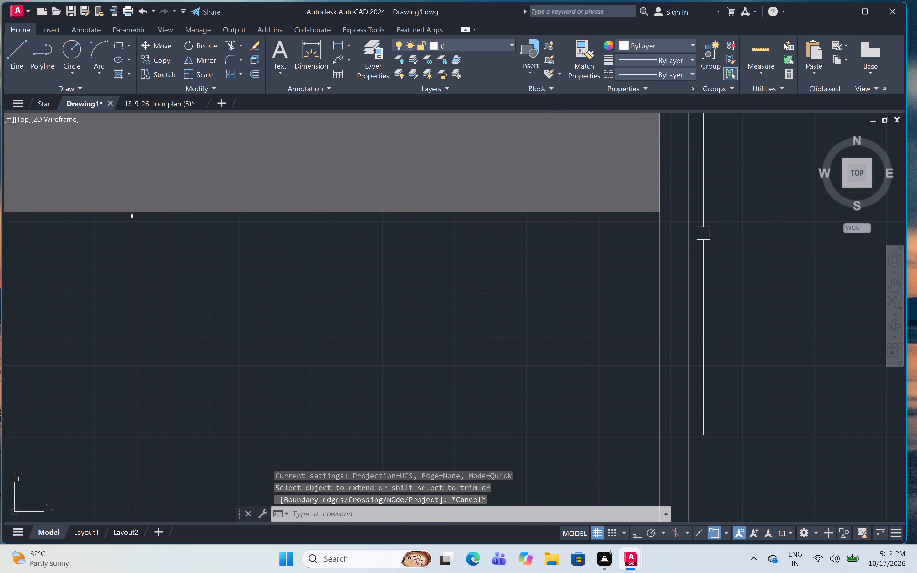
# Draw a short horizontal line from the study room wall's lower outer corner to the offset outer line.
pyautogui.write('L')
pyautogui.press('space')
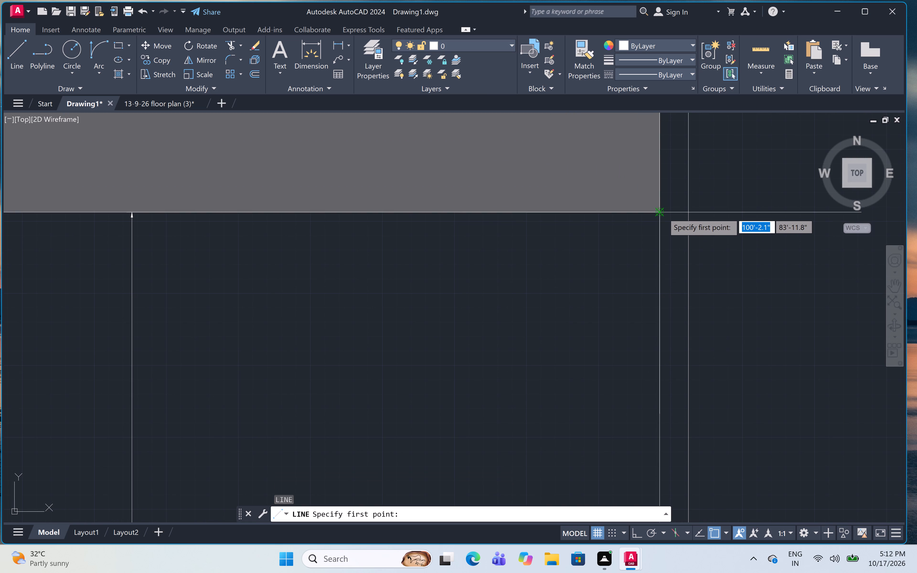
pyautogui.click(663, 212)
pyautogui.click(688, 210)
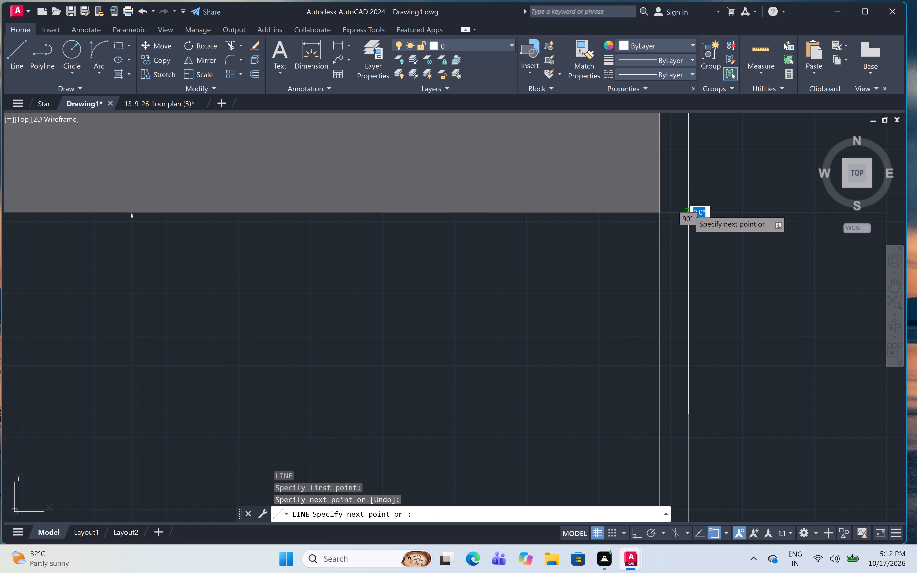
pyautogui.press('Escape')
# Trim the original sunroom side line at the study room wall's lower outer corner.
pyautogui.write('TR')
pyautogui.press('space')
pyautogui.click(660, 273)
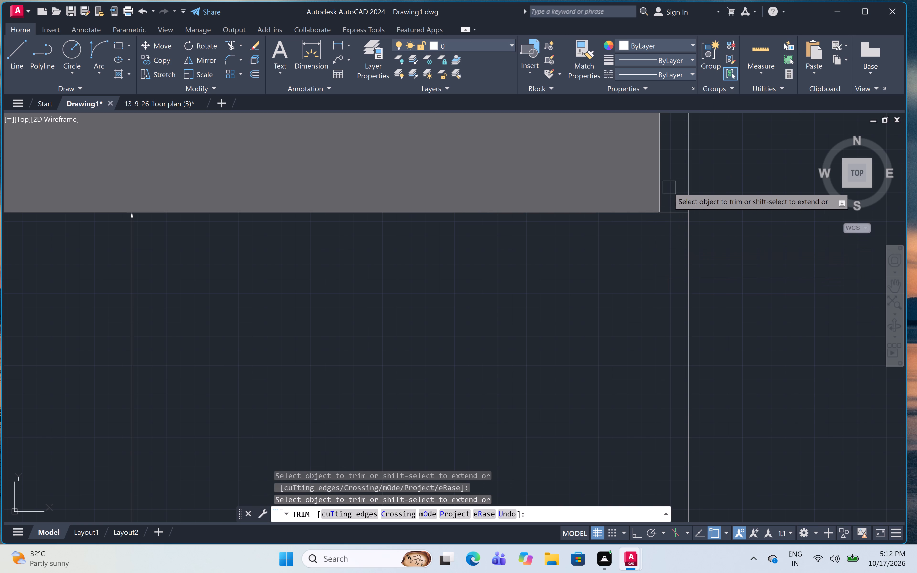
pyautogui.click(665, 186)
# Examine the second plan's outer side wall lines around the study room window and the side bath.
pyautogui.scroll(-4, 775, 249)
pyautogui.moveTo(794, 241); pyautogui.dragTo(630, 536, button='middle')
pyautogui.scroll(-2, 669, 388)
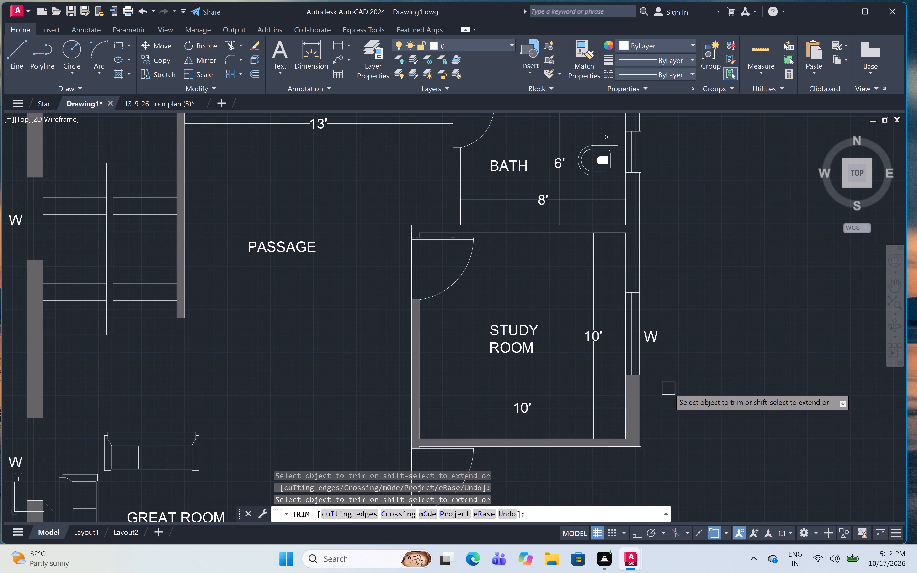
pyautogui.scroll(1, 655, 352)
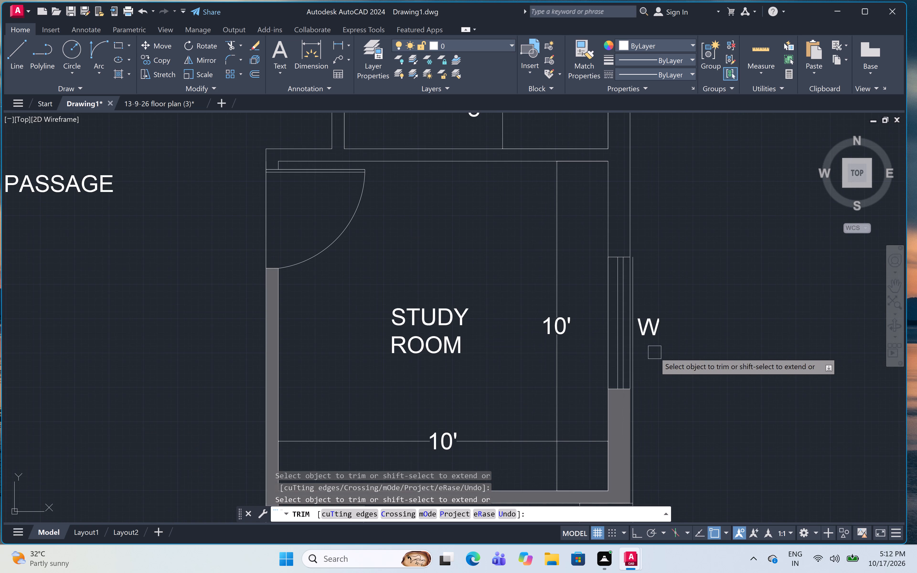
pyautogui.scroll(-1, 655, 352)
pyautogui.scroll(2, 647, 302)
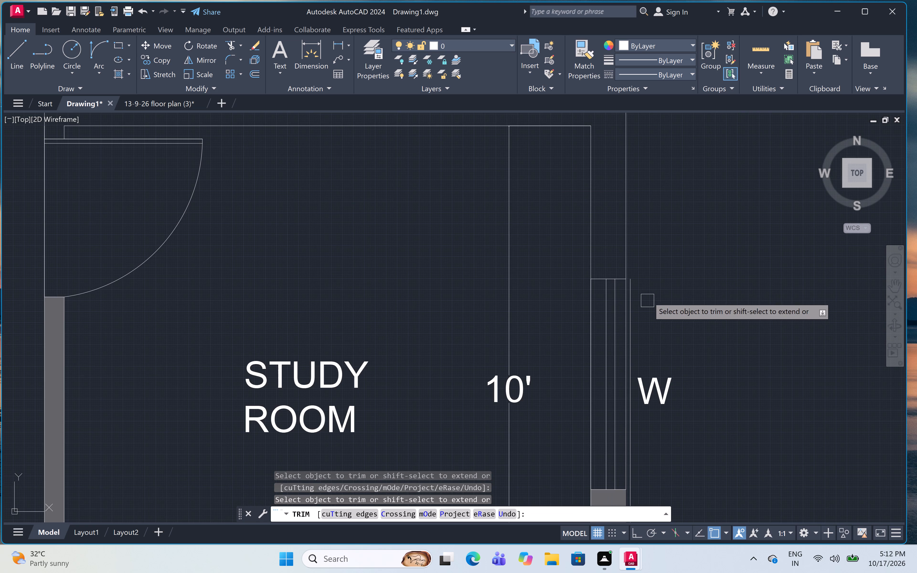
pyautogui.scroll(-2, 654, 286)
pyautogui.moveTo(668, 274); pyautogui.dragTo(670, 338, button='middle')
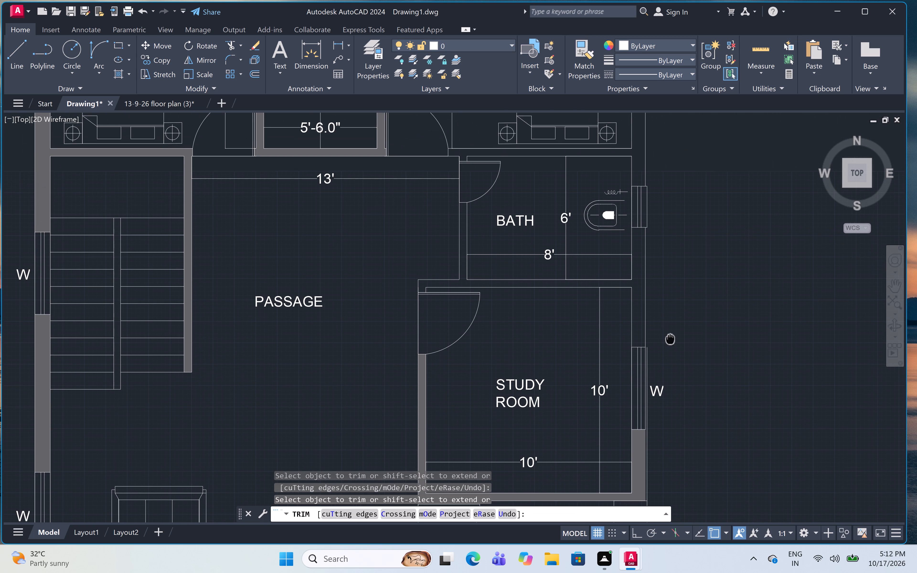
pyautogui.moveTo(670, 338); pyautogui.dragTo(670, 364, button='middle')
pyautogui.press('Escape')
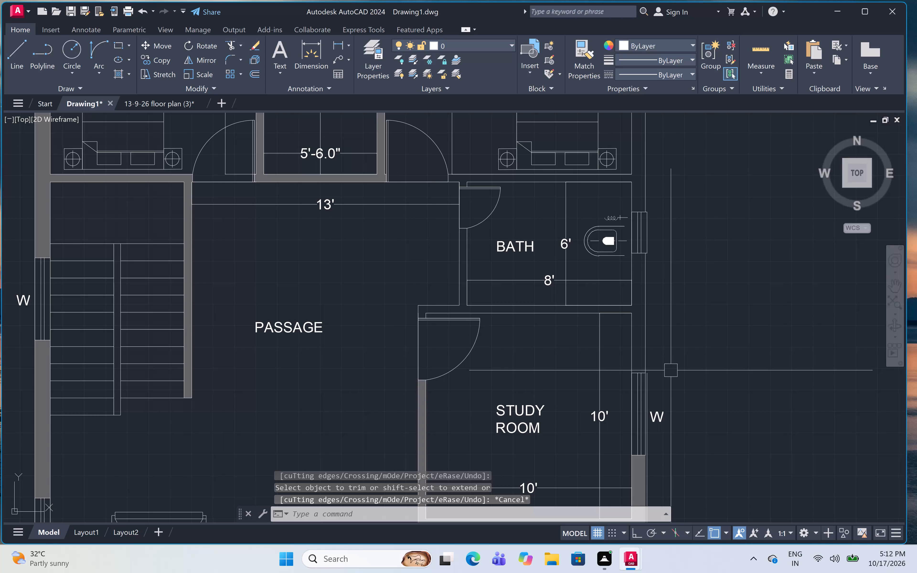
pyautogui.scroll(-2, 673, 361)
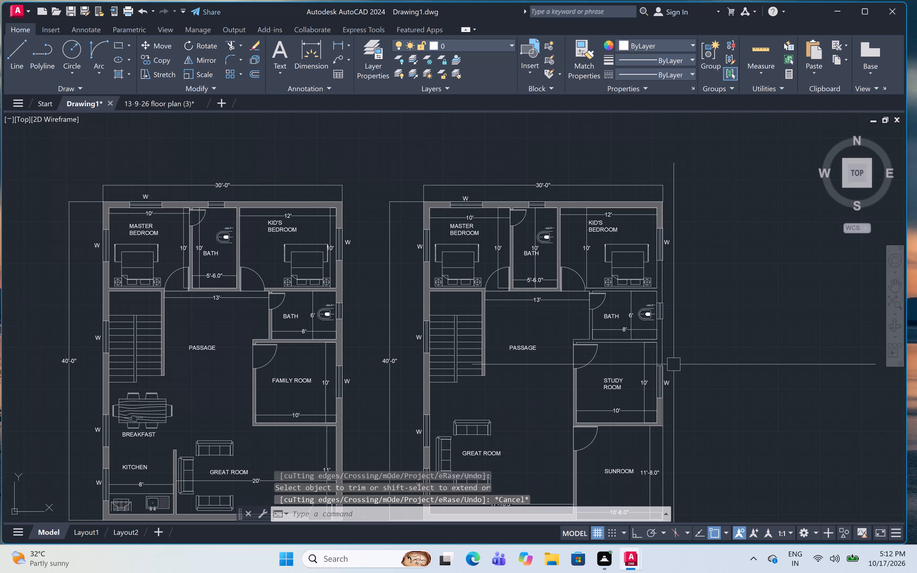
# Draw a vertical construction line through the outer end of the short line at the study room wall's lower corner.
pyautogui.write('XL')
pyautogui.press('space')
pyautogui.scroll(4, 671, 426)
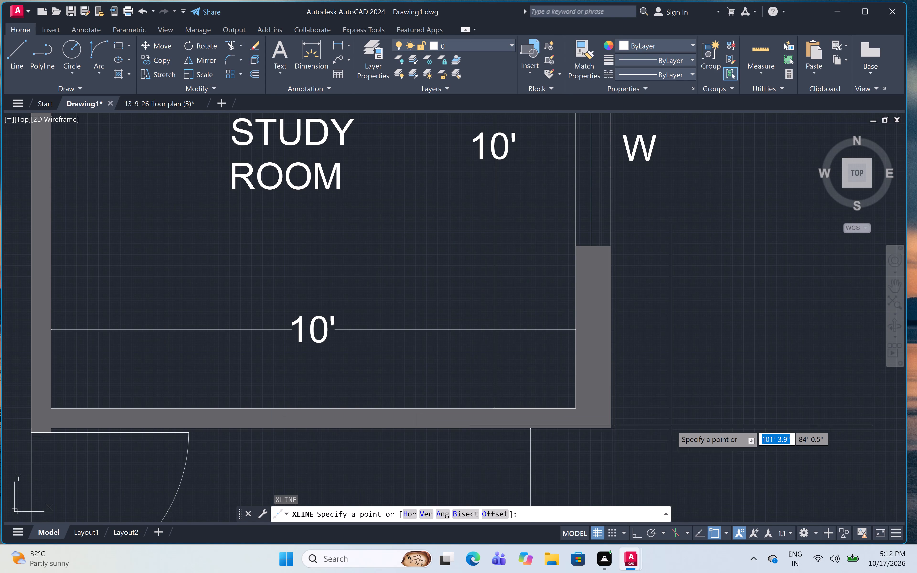
pyautogui.scroll(1, 618, 425)
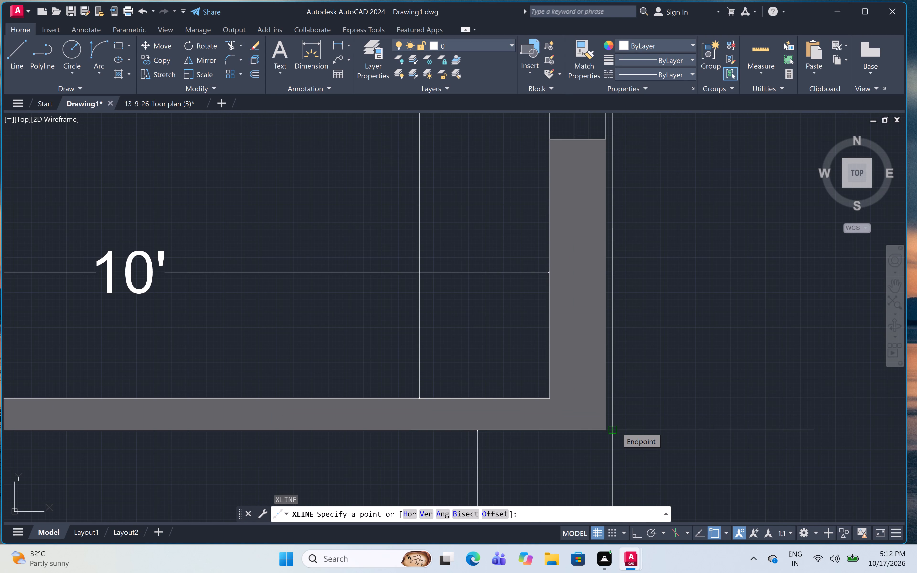
pyautogui.write('V')
pyautogui.press('space')
pyautogui.click(616, 427)
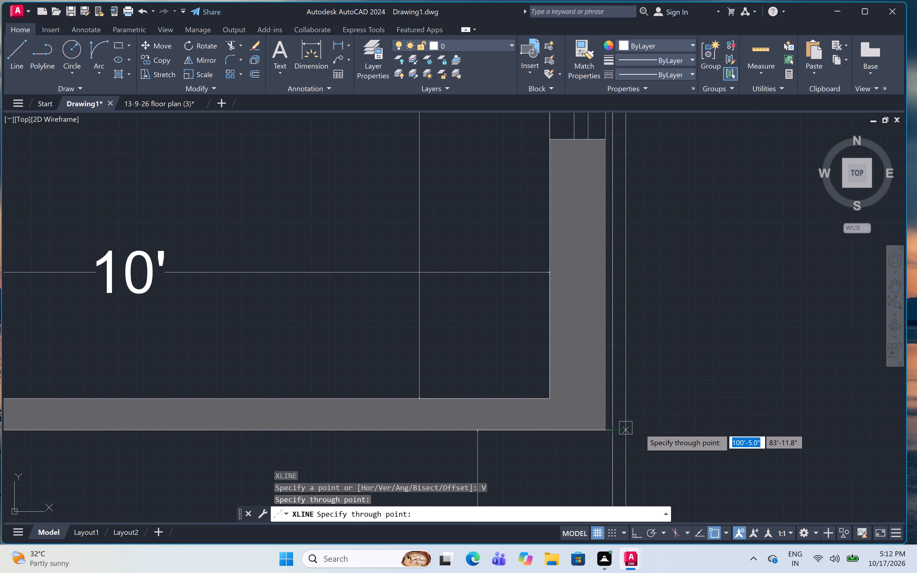
pyautogui.scroll(-3, 640, 429)
pyautogui.scroll(-3, 718, 373)
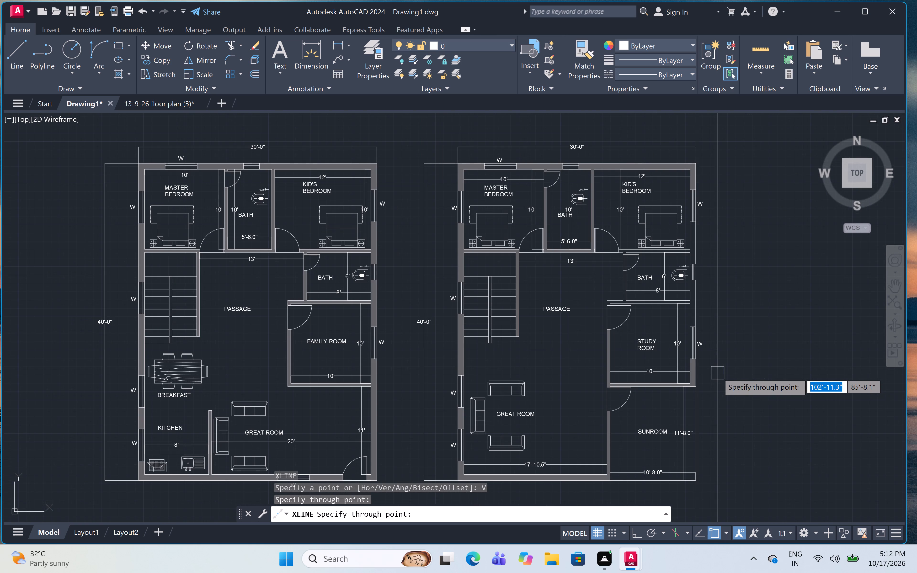
pyautogui.press('Escape')
pyautogui.scroll(4, 694, 296)
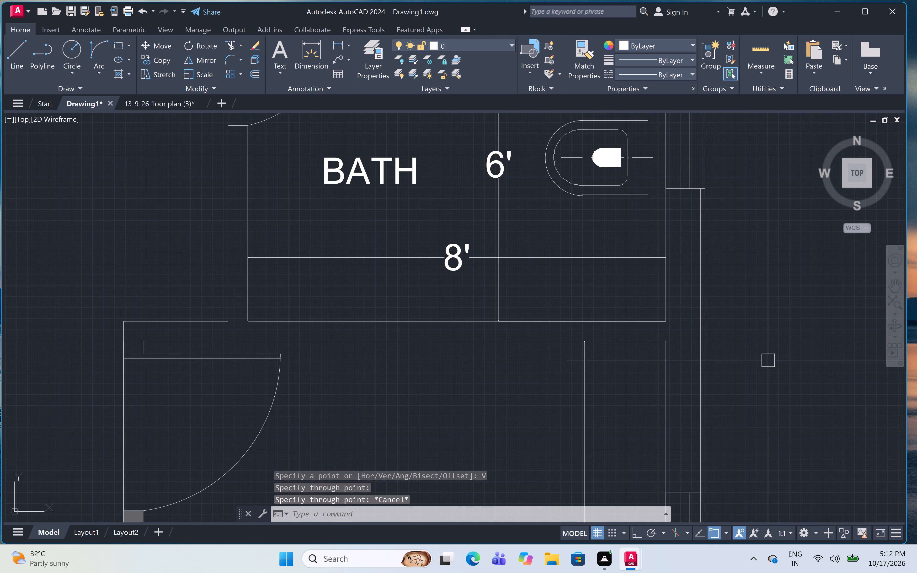
# Trim the old outer wall line between the side bath window and the study room window on the second plan.
pyautogui.scroll(-1, 768, 360)
pyautogui.write('TR')
pyautogui.press('space')
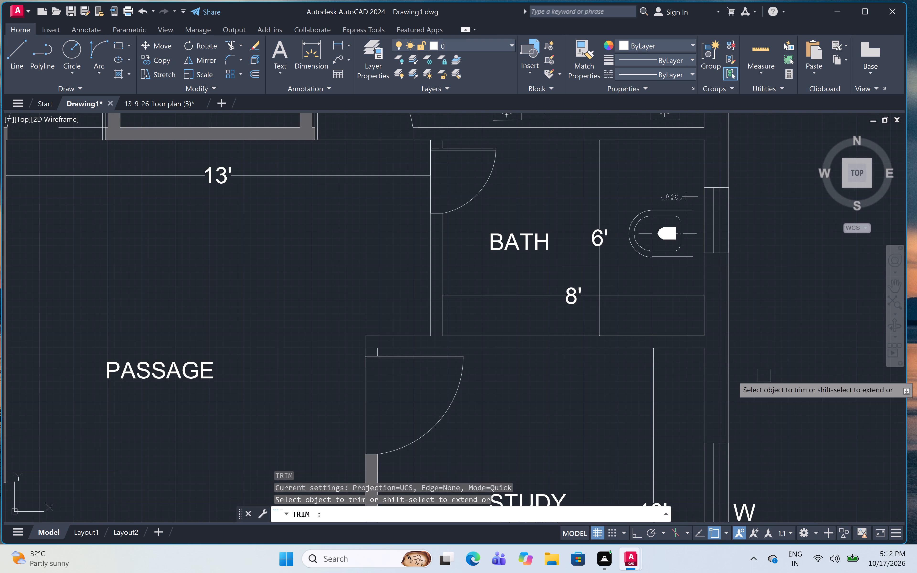
pyautogui.click(720, 363)
pyautogui.scroll(-1, 720, 363)
pyautogui.scroll(3, 718, 463)
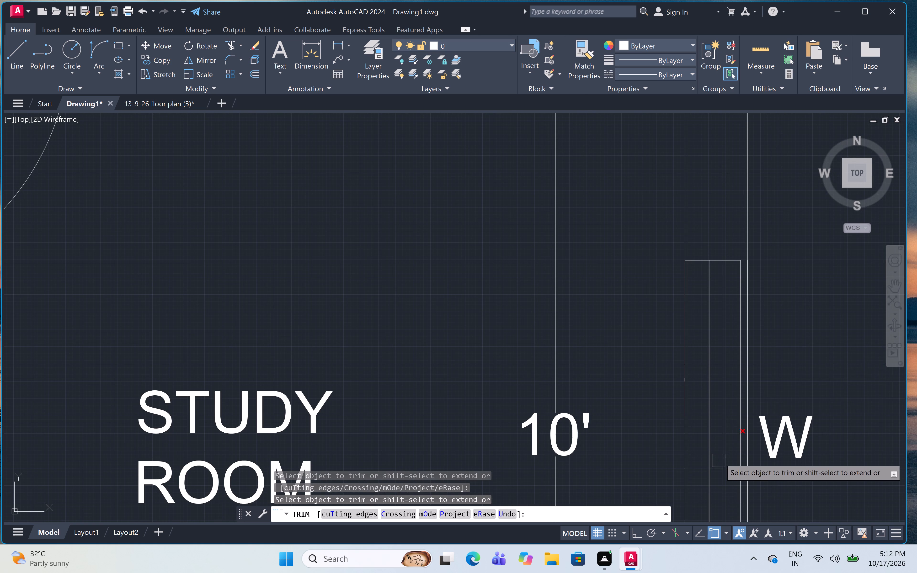
pyautogui.press('Escape')
# Extend the upper and lower edges of the study room window to the new outer wall line.
pyautogui.write('EX')
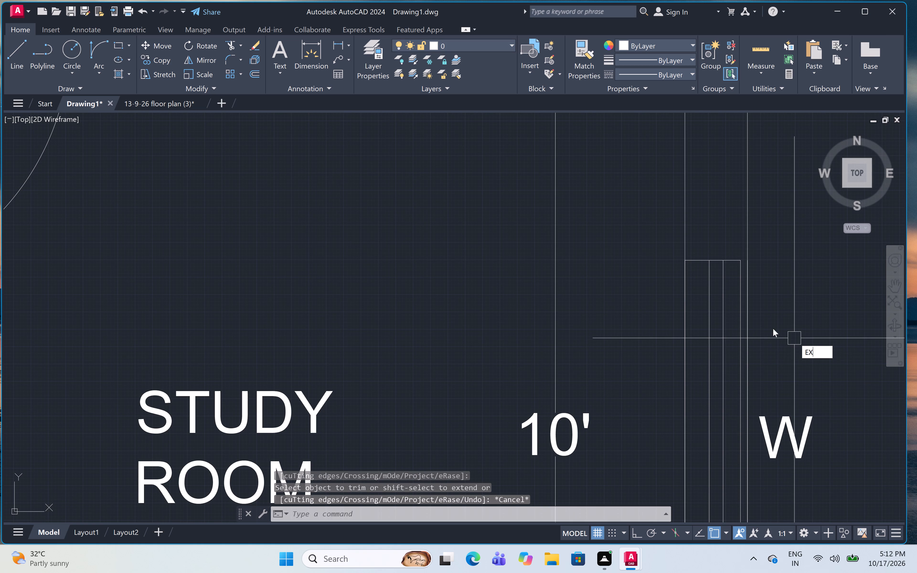
pyautogui.press('space')
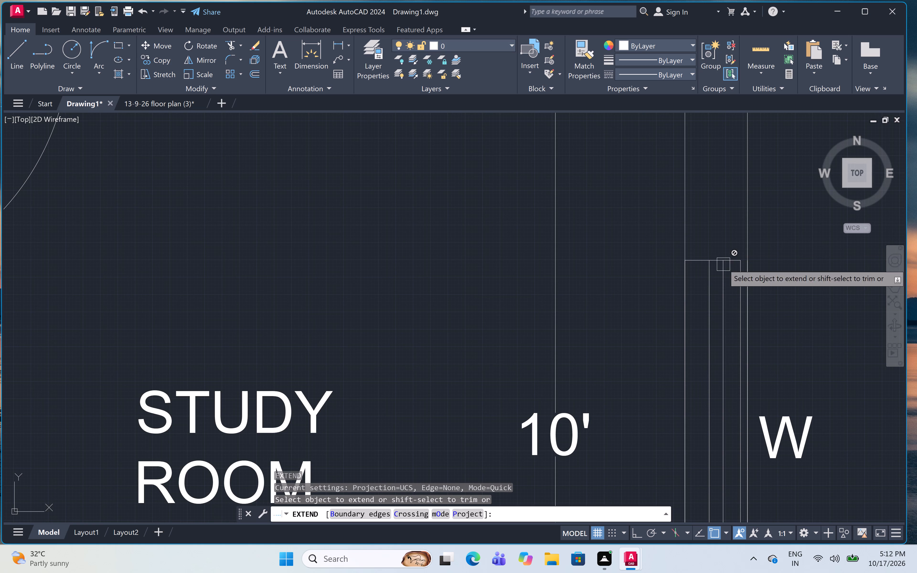
pyautogui.click(736, 264)
pyautogui.scroll(-3, 741, 293)
pyautogui.scroll(2, 746, 360)
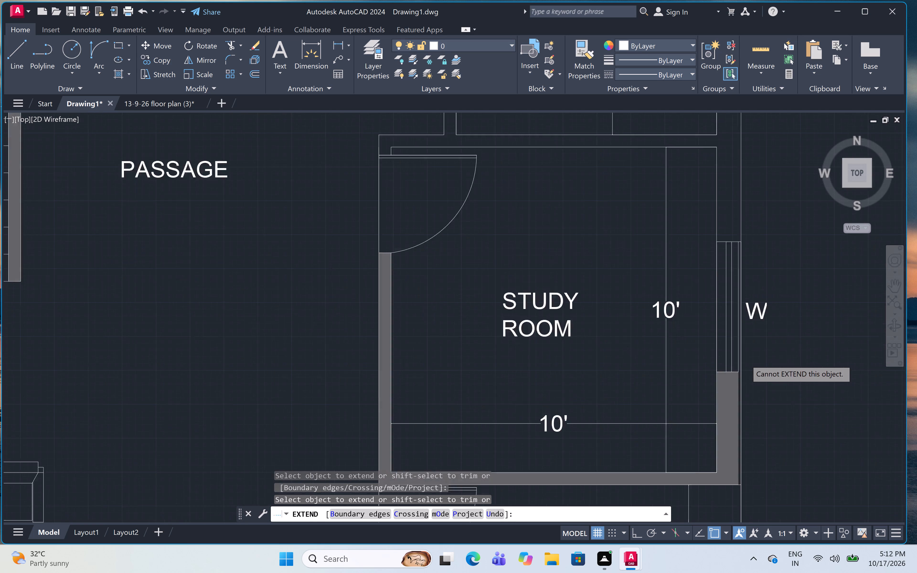
pyautogui.scroll(4, 724, 381)
pyautogui.click(734, 371)
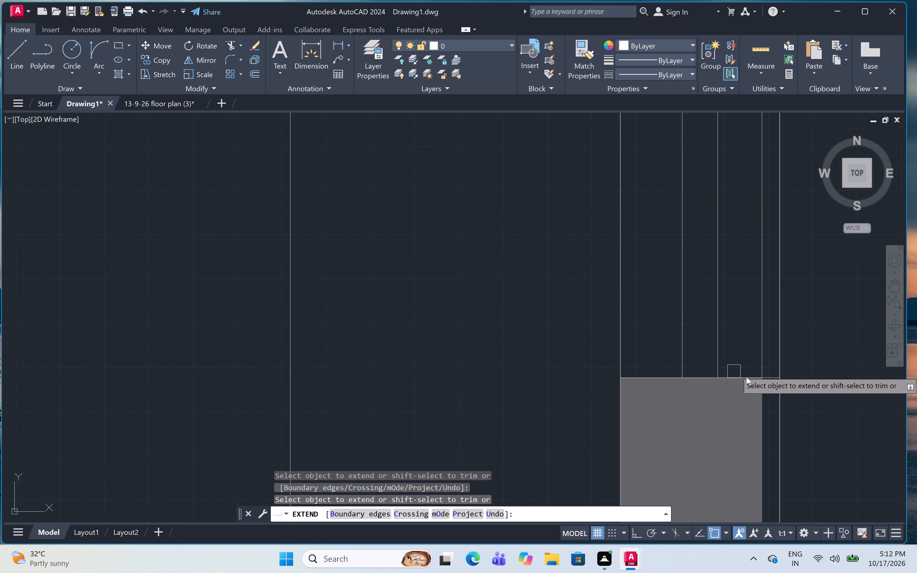
pyautogui.press('Escape')
# Trim the old outer wall line running along the study room window.
pyautogui.write('TR')
pyautogui.press('space')
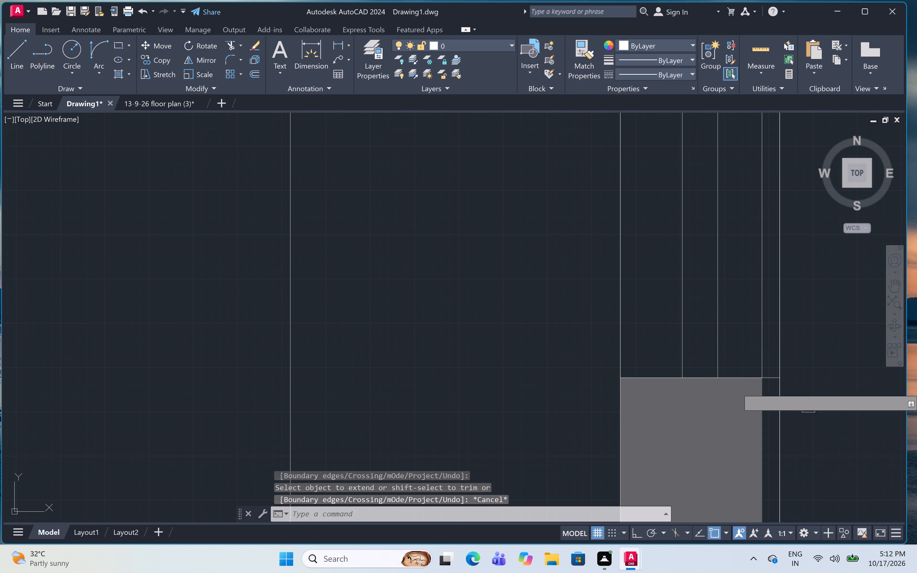
pyautogui.click(767, 329)
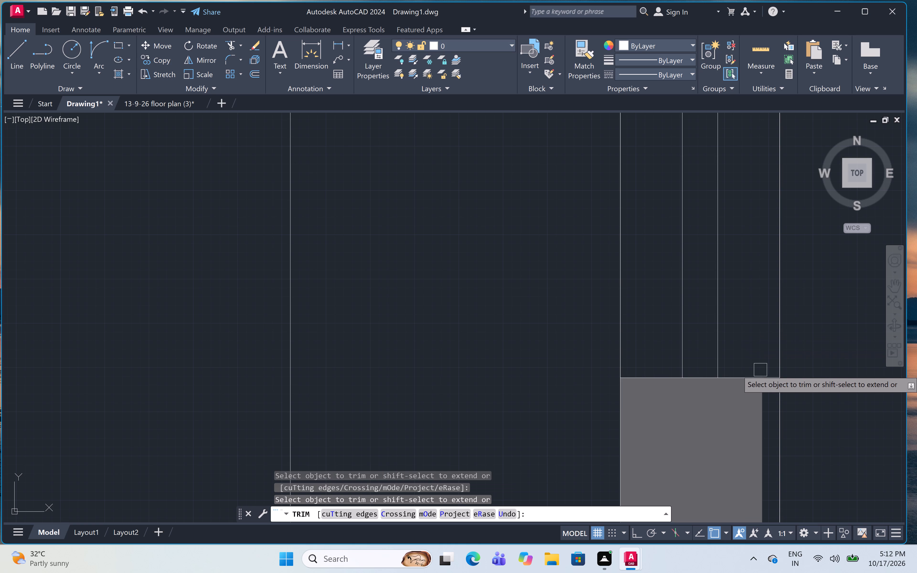
pyautogui.scroll(-4, 810, 412)
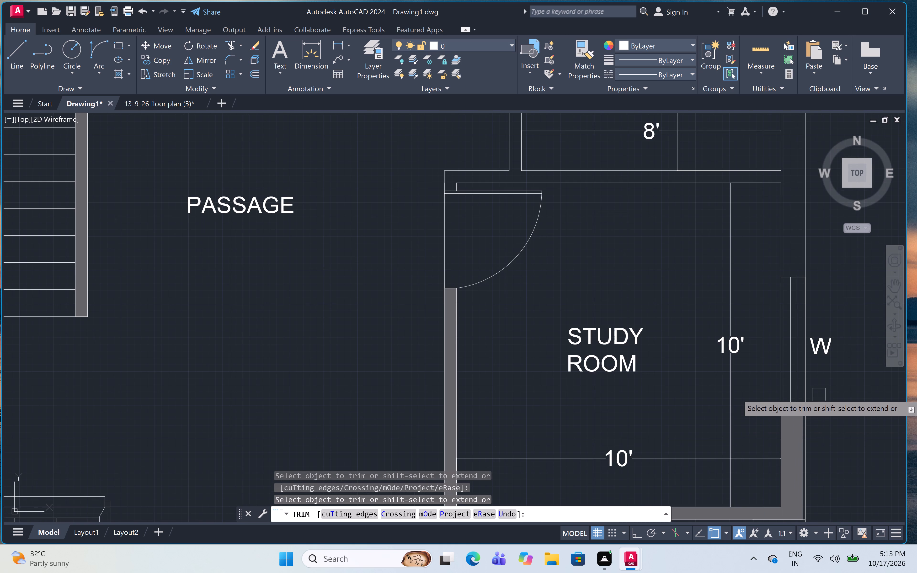
# Trim the old outer wall line between the kid's bedroom window and the side bath window on the second plan.
pyautogui.moveTo(819, 393); pyautogui.dragTo(719, 461, button='middle')
pyautogui.scroll(-2, 755, 260)
pyautogui.moveTo(755, 258); pyautogui.dragTo(725, 408, button='middle')
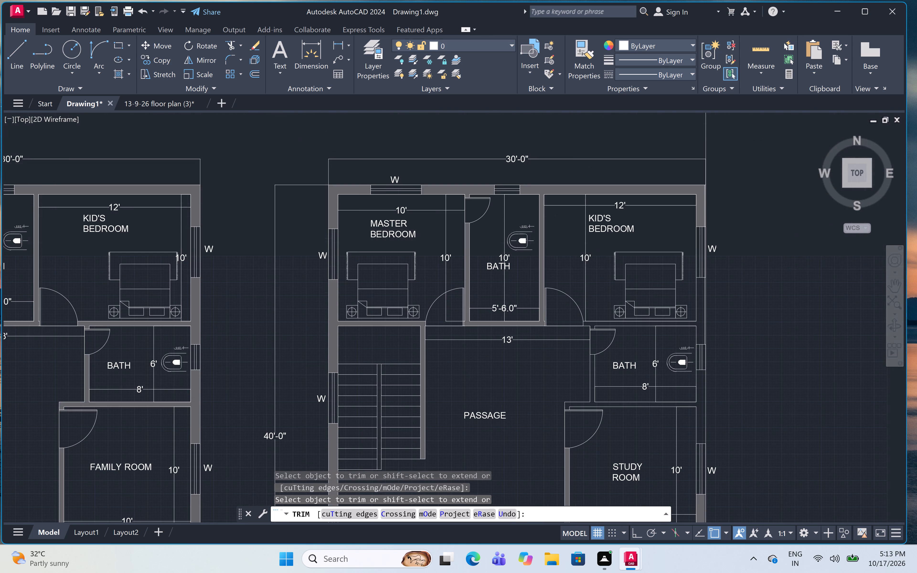
pyautogui.scroll(4, 699, 347)
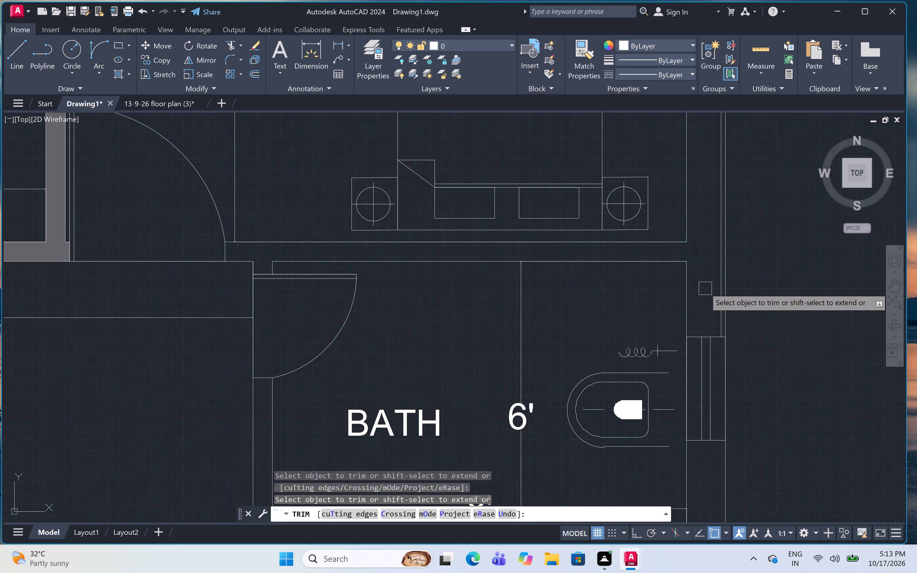
pyautogui.click(716, 318)
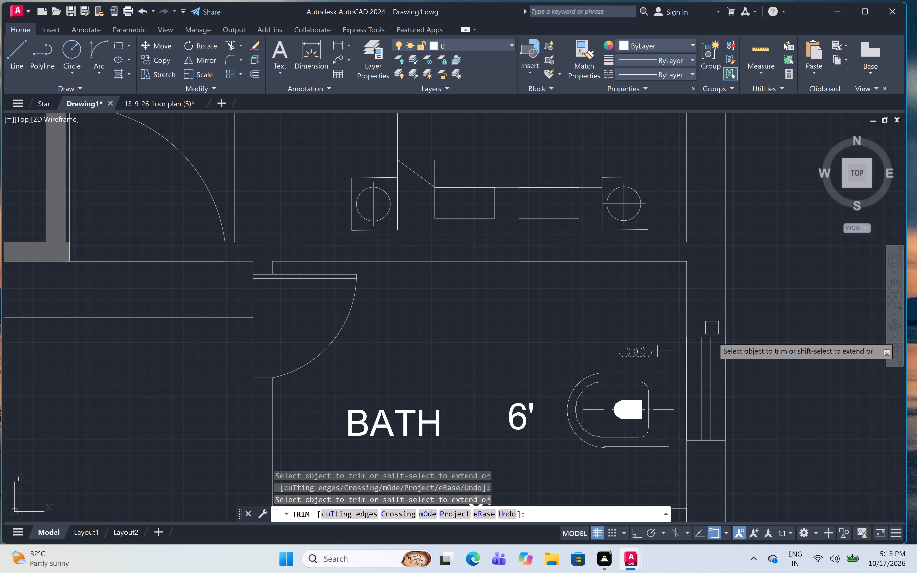
pyautogui.scroll(-4, 761, 378)
pyautogui.moveTo(773, 339); pyautogui.dragTo(743, 506, button='middle')
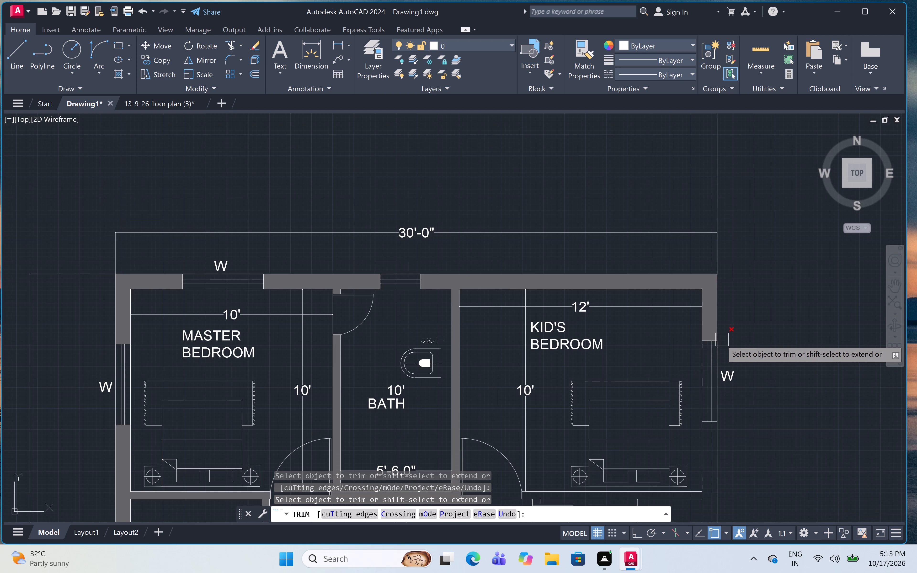
pyautogui.scroll(3, 720, 345)
pyautogui.scroll(-4, 781, 304)
pyautogui.moveTo(833, 434); pyautogui.dragTo(780, 371, button='middle')
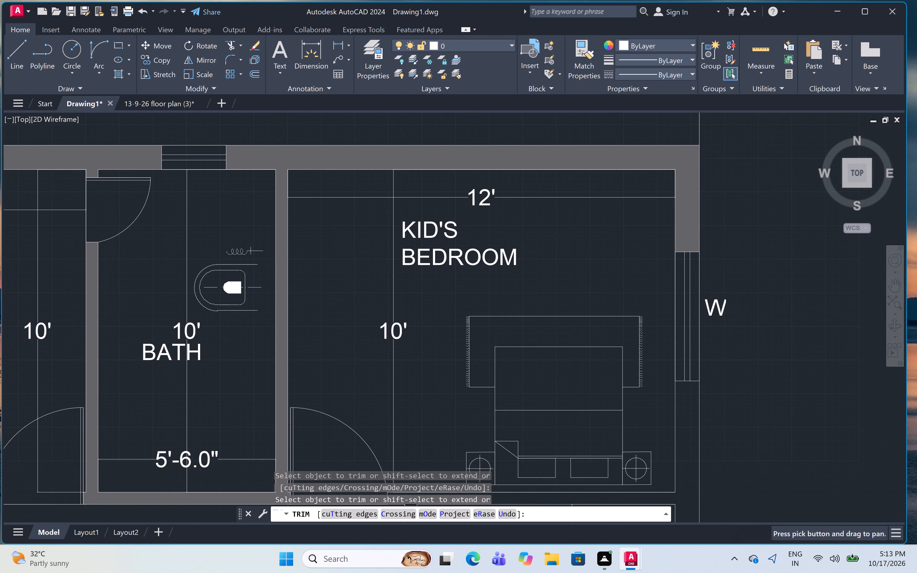
pyautogui.scroll(-1, 775, 357)
pyautogui.scroll(-2, 823, 329)
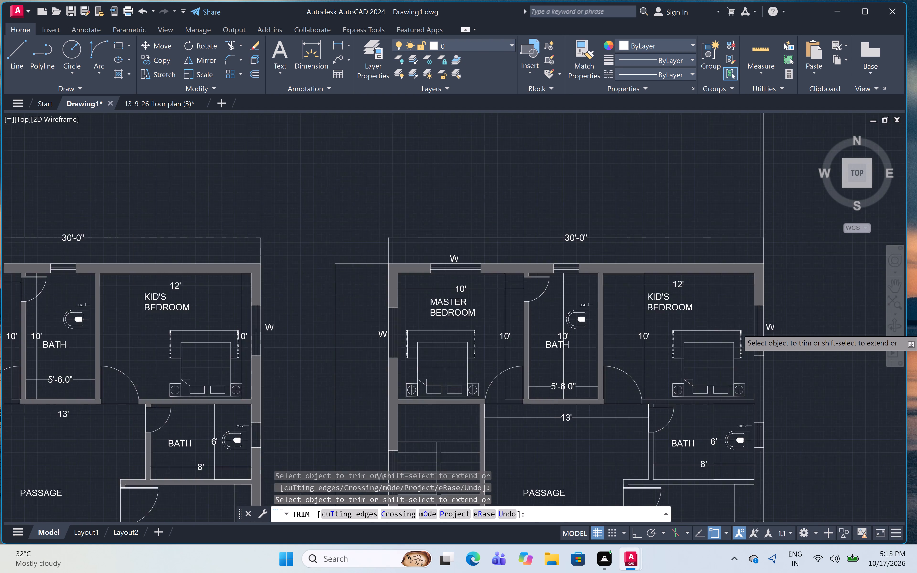
pyautogui.moveTo(831, 390); pyautogui.dragTo(737, 288, button='middle')
pyautogui.press('Escape')
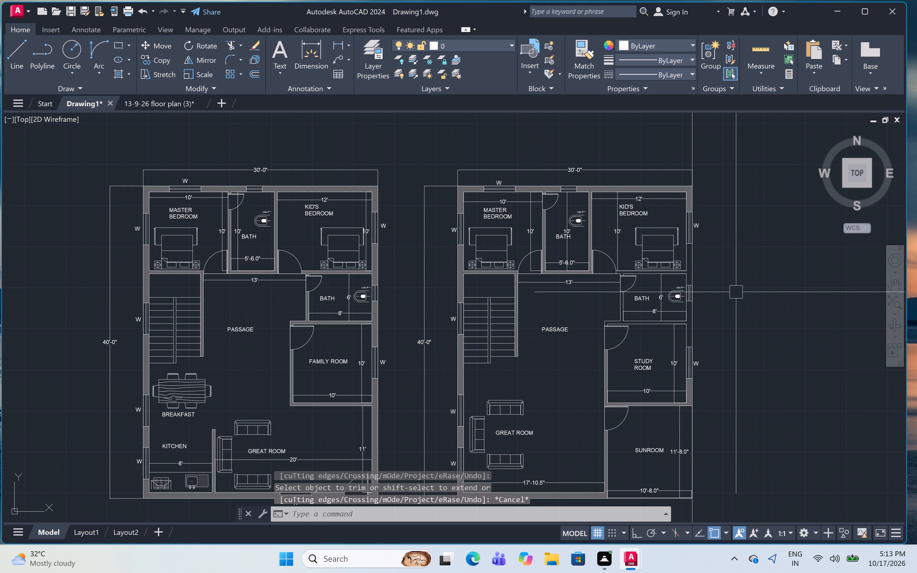
# Fill the side bath's partition walls and the outer wall from the kid's bedroom window to the study room window with a solid grey hatch.
pyautogui.scroll(3, 716, 271)
pyautogui.write('H')
pyautogui.press('space')
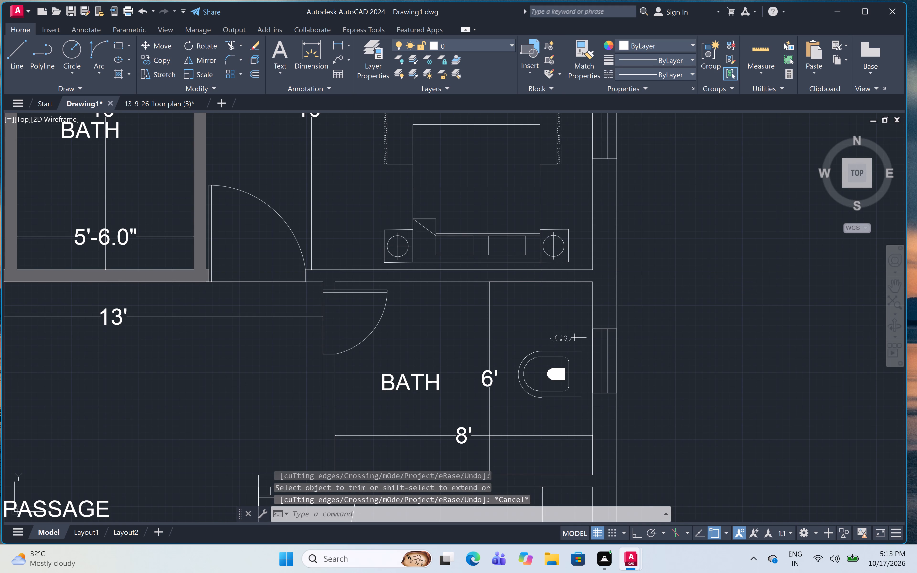
pyautogui.click(597, 277)
pyautogui.scroll(-4, 637, 250)
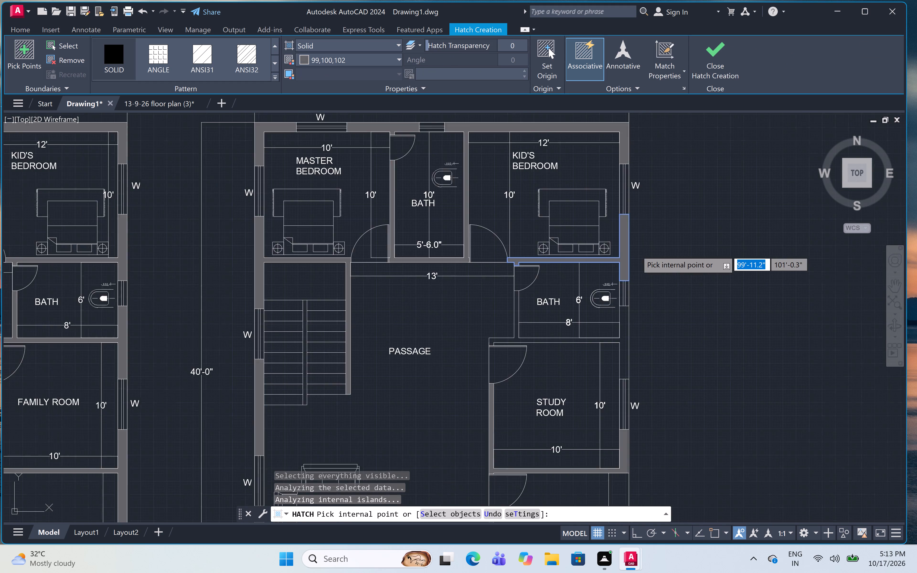
pyautogui.scroll(7, 633, 313)
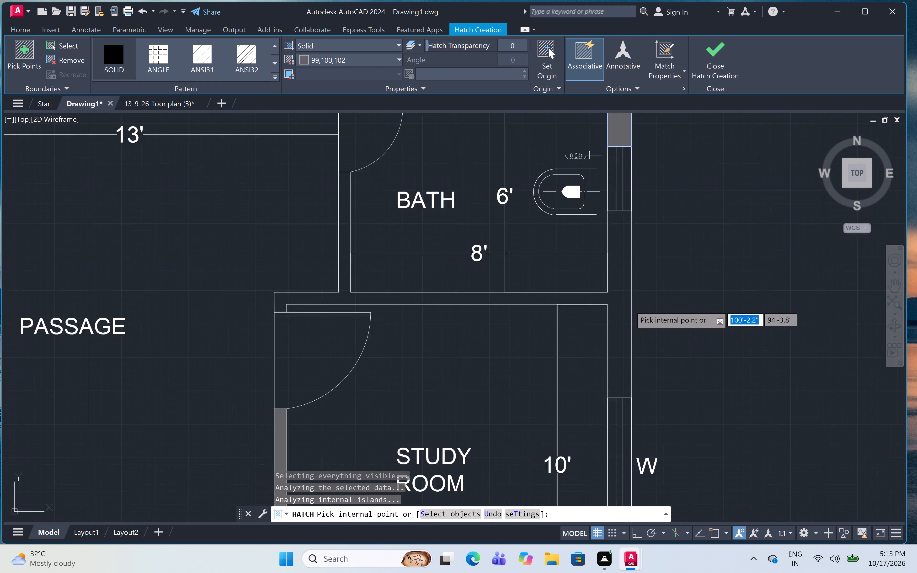
pyautogui.click(613, 293)
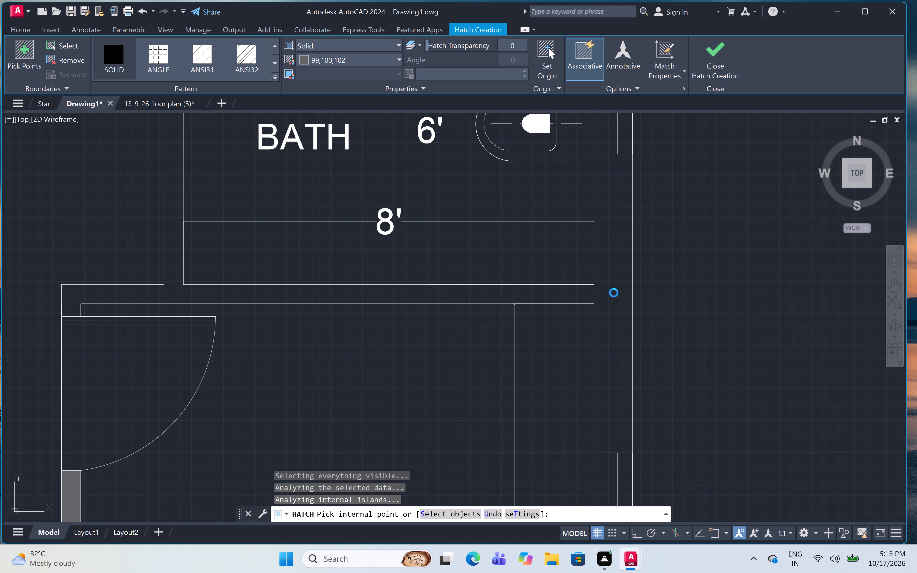
pyautogui.scroll(-6, 614, 295)
pyautogui.scroll(-2, 633, 278)
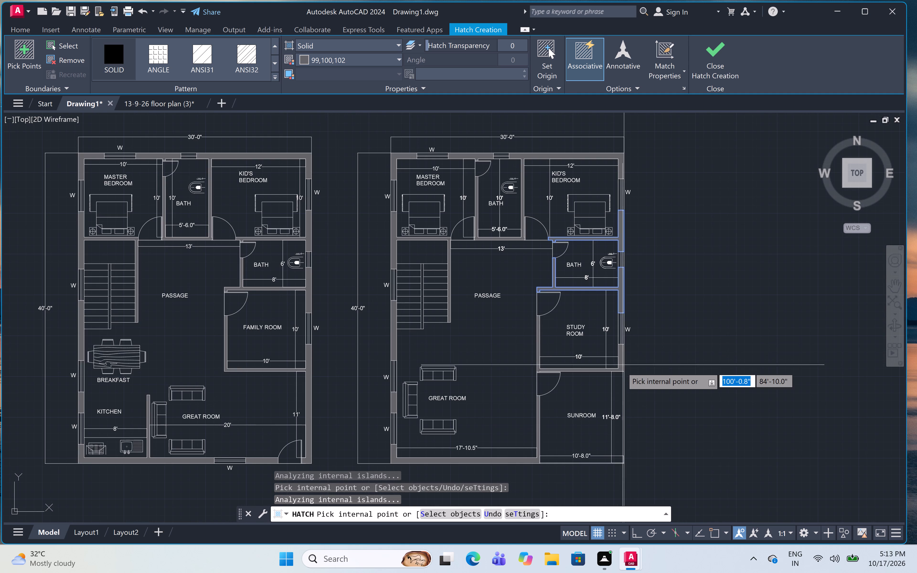
pyautogui.scroll(4, 621, 467)
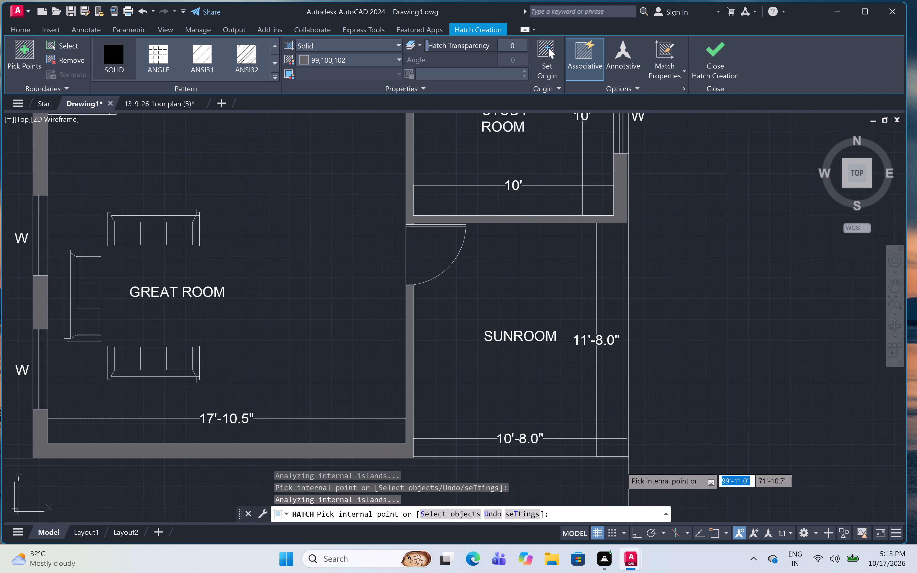
pyautogui.press('Escape')
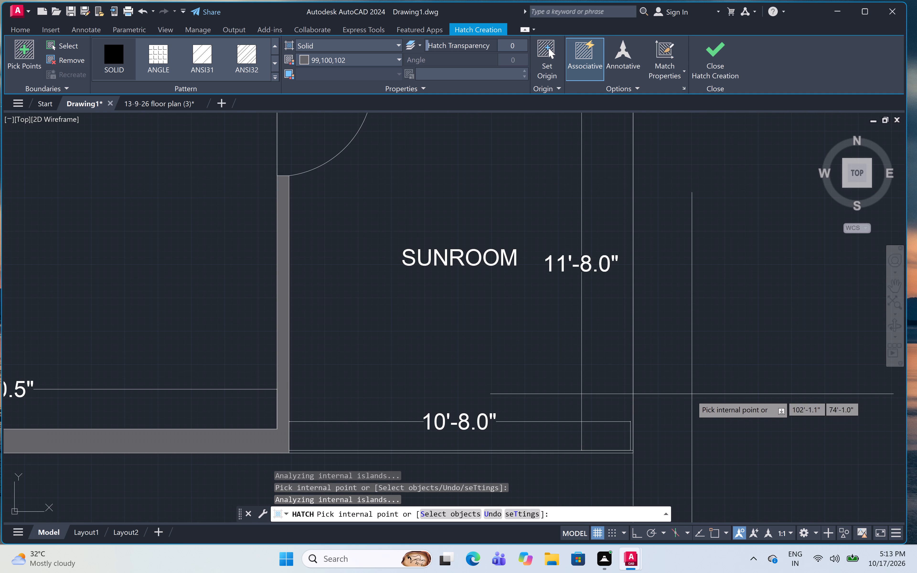
pyautogui.press('Escape')
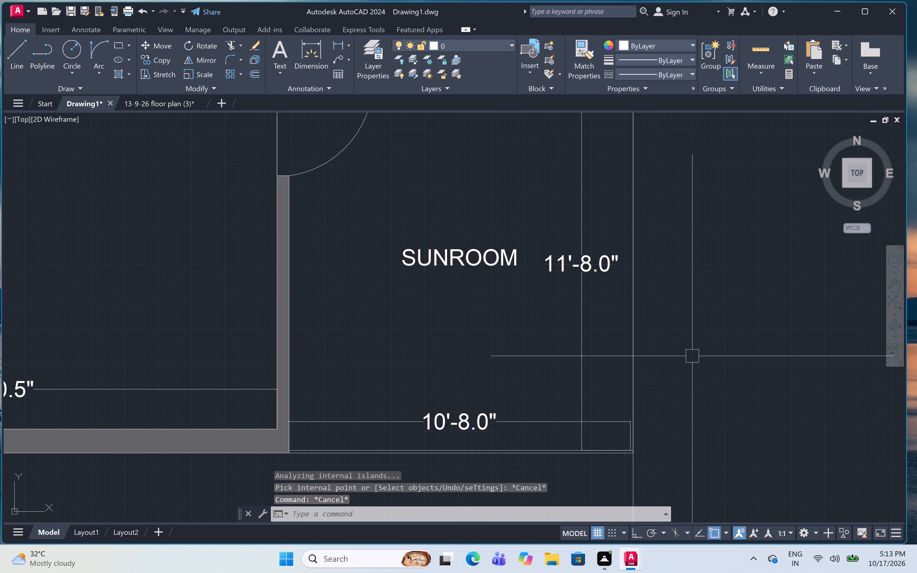
# Draw a vertical line about 10'-9" long from the outer end of the sunroom's width dimension to the study room wall's lower outer corner.
pyautogui.press('l')
pyautogui.press('space')
pyautogui.scroll(3, 629, 416)
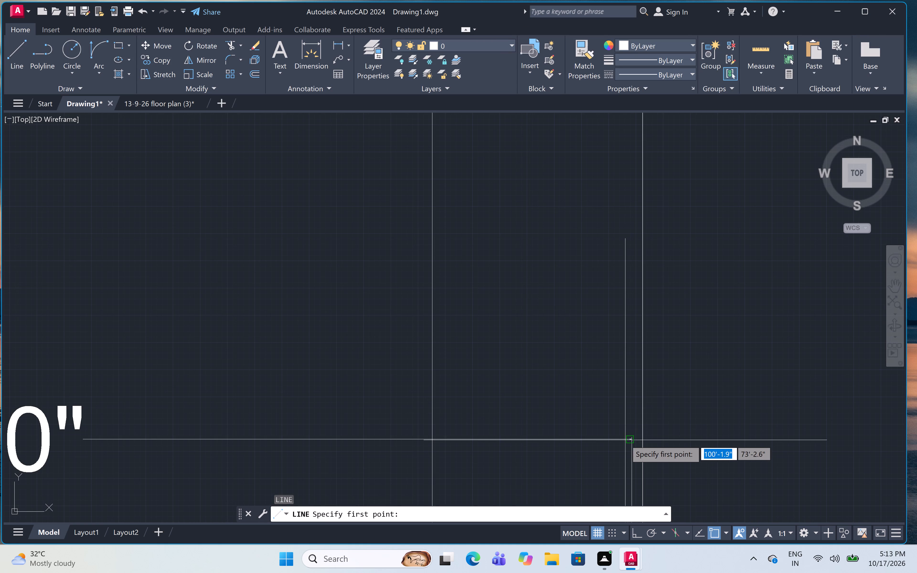
pyautogui.moveTo(632, 441); pyautogui.dragTo(632, 438)
pyautogui.scroll(-2, 640, 351)
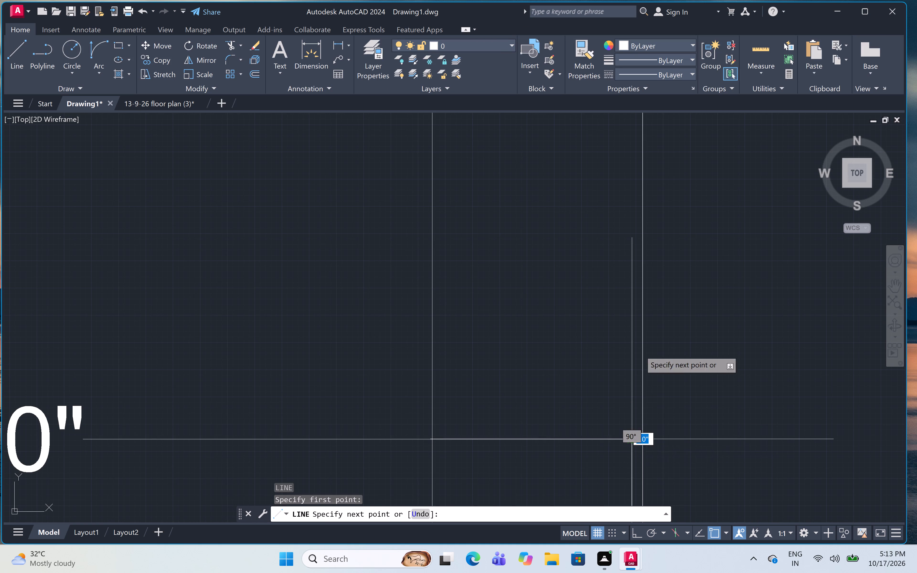
pyautogui.scroll(-2, 640, 351)
pyautogui.press('F8')
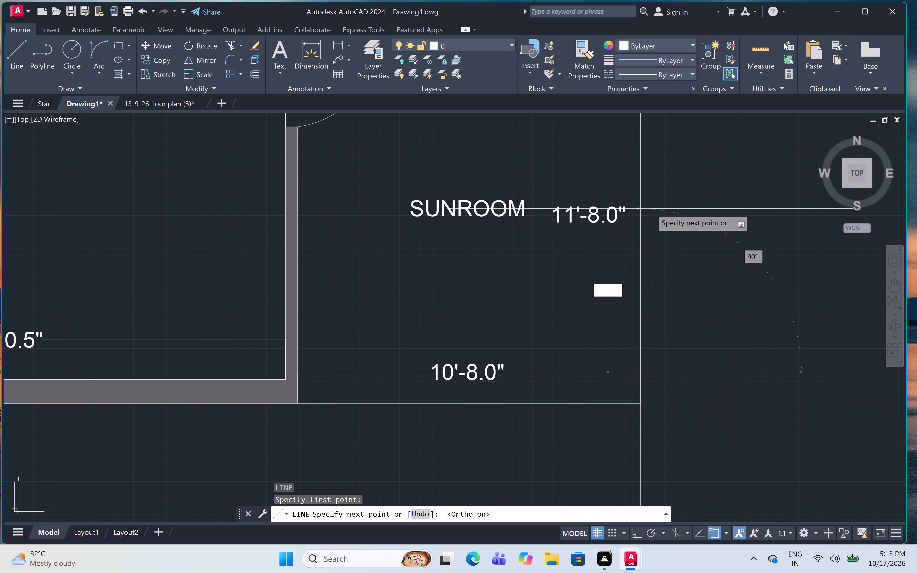
pyautogui.moveTo(655, 195); pyautogui.dragTo(632, 359, button='middle')
pyautogui.scroll(2, 608, 153)
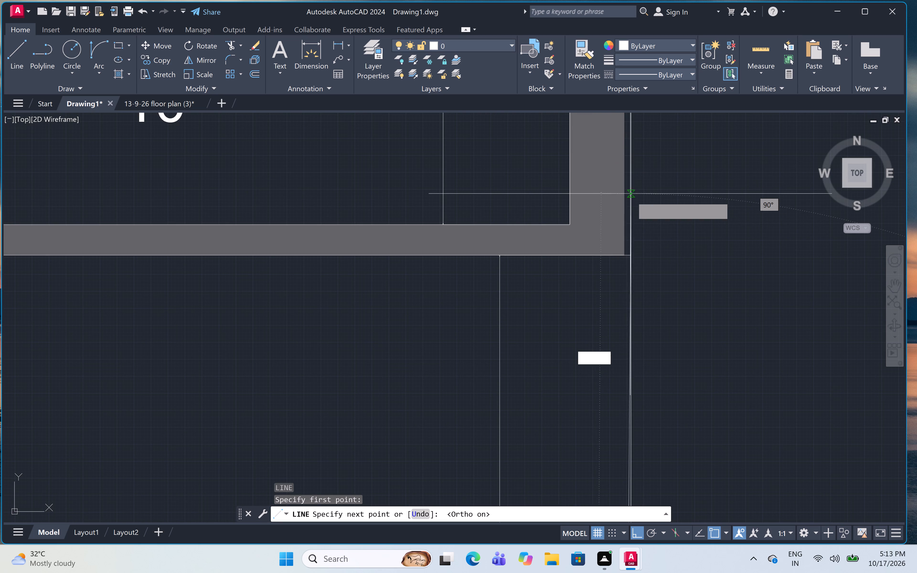
pyautogui.click(623, 258)
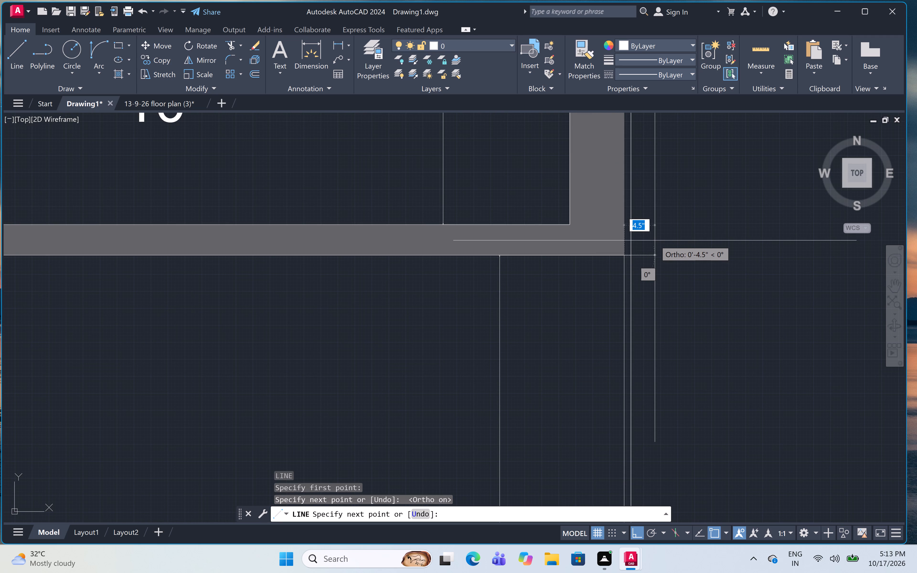
pyautogui.press('Escape')
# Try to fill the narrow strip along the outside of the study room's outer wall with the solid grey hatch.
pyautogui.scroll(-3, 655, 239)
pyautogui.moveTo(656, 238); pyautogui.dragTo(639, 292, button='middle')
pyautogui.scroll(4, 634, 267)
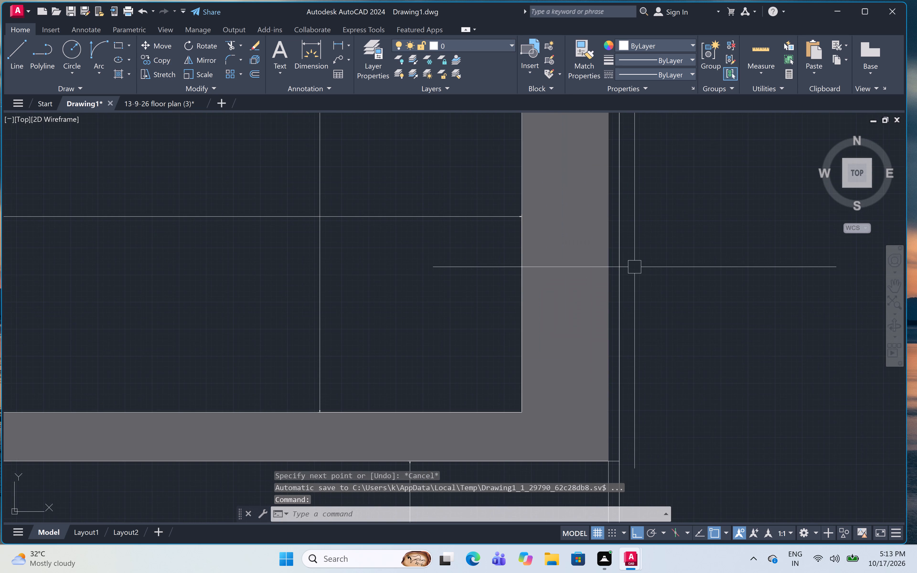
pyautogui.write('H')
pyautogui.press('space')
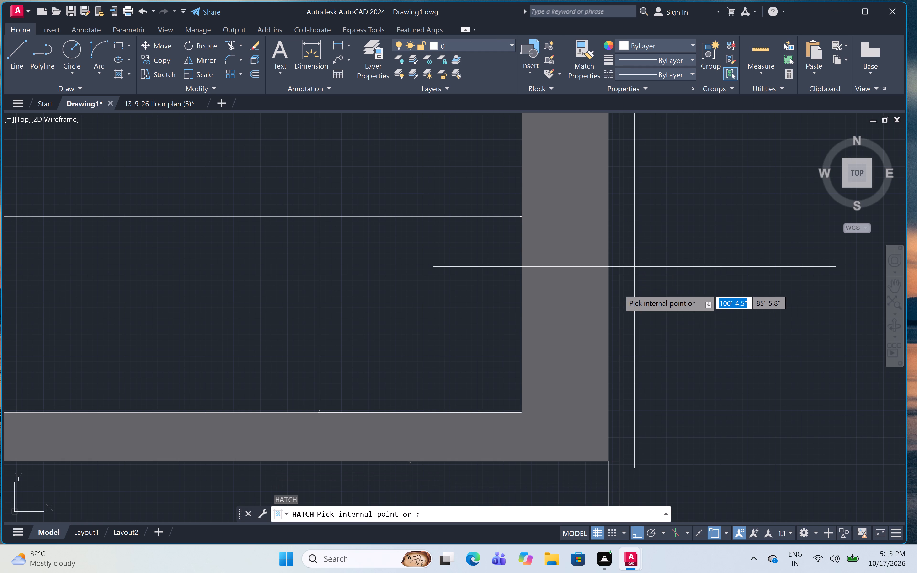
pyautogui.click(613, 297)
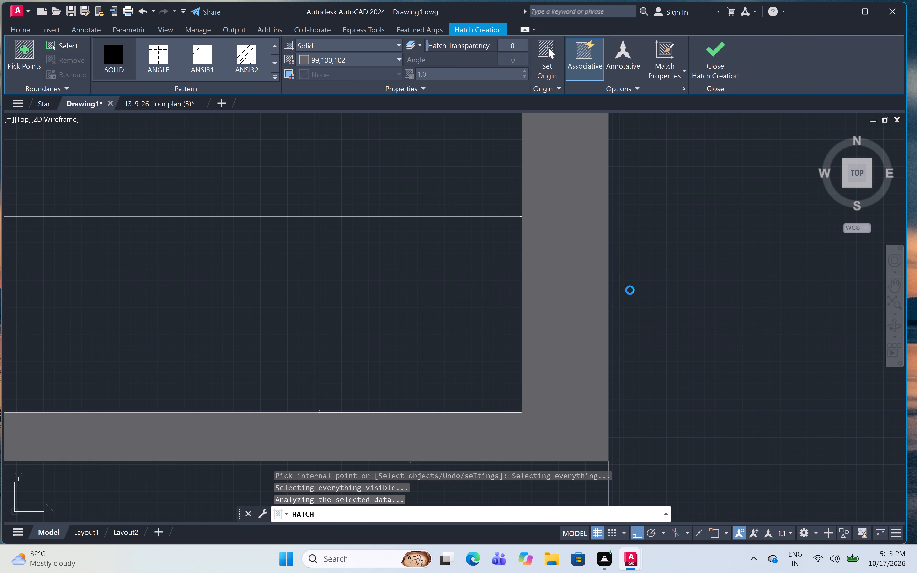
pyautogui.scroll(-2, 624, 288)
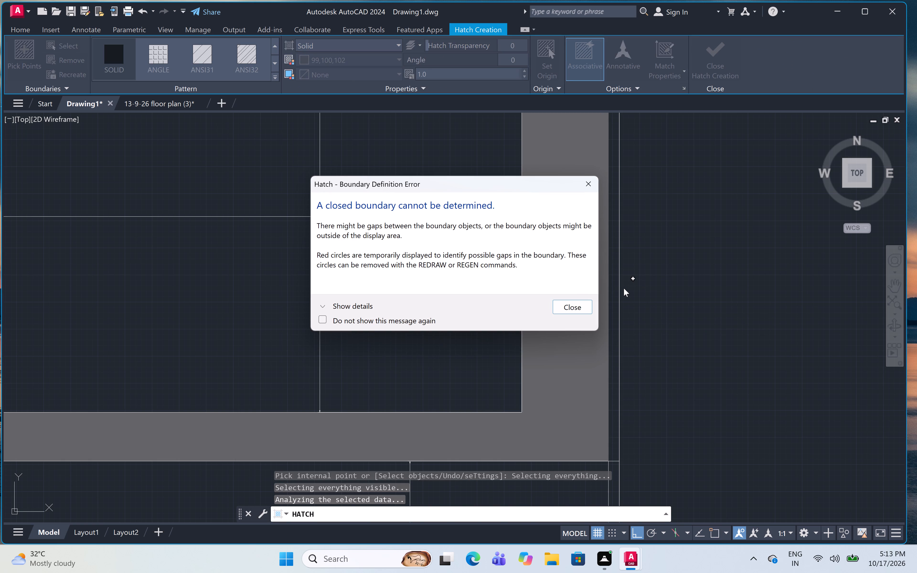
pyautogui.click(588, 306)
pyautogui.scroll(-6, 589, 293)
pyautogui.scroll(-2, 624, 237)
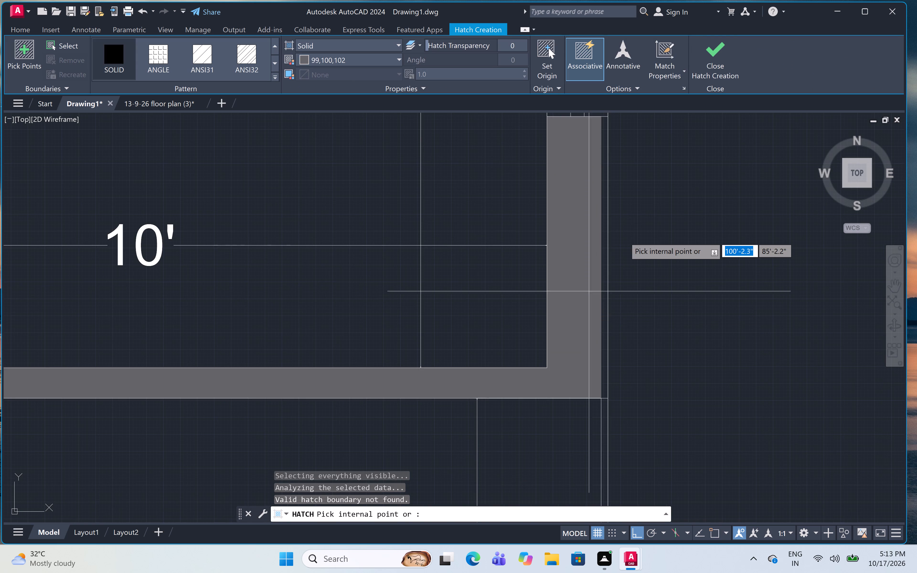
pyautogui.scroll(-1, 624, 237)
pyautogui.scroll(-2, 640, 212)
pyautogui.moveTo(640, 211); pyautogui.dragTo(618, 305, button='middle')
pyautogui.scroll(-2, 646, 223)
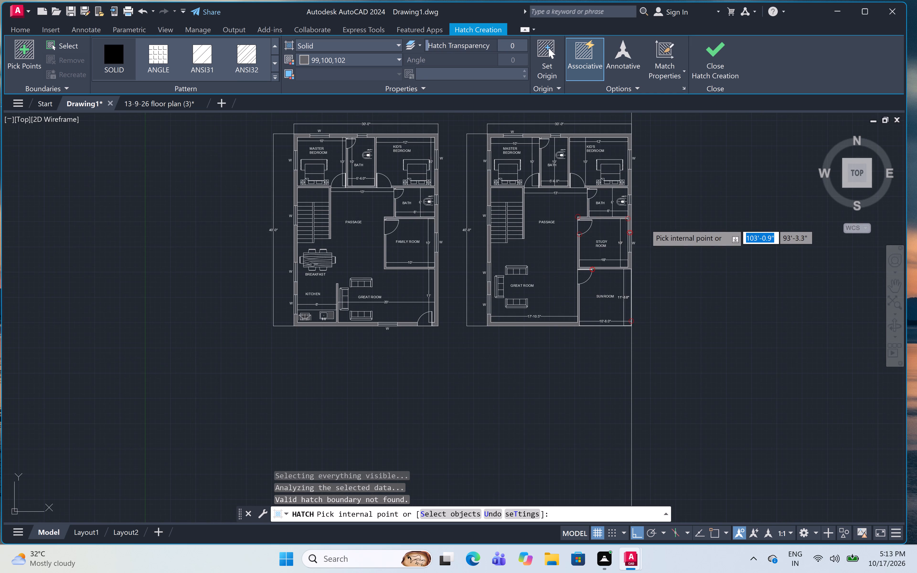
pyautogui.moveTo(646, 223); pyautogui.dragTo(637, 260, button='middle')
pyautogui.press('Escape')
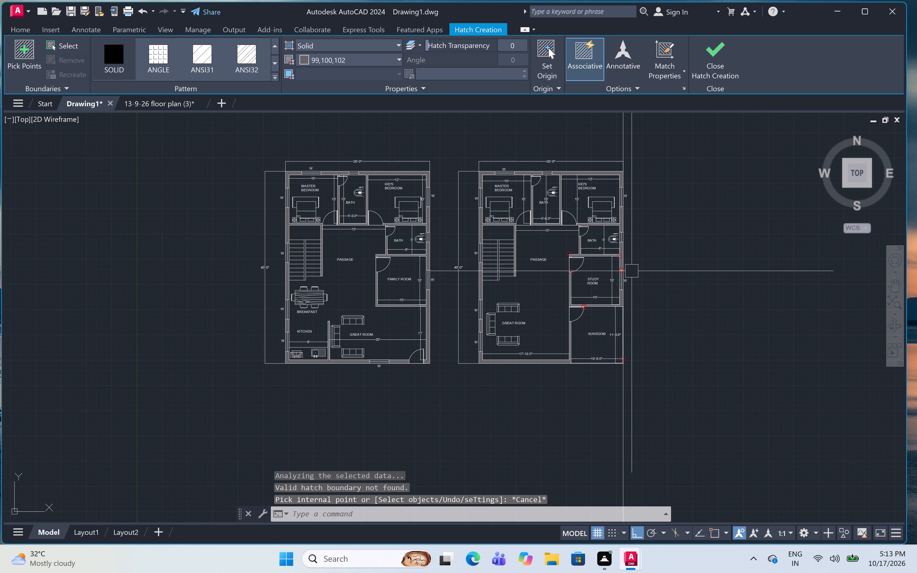
# Trim the short piece of the sunroom door's swing arc that lies between the two door leaf lines.
pyautogui.scroll(1, 596, 333)
pyautogui.moveTo(595, 331); pyautogui.dragTo(545, 371, button='middle')
pyautogui.scroll(1, 545, 371)
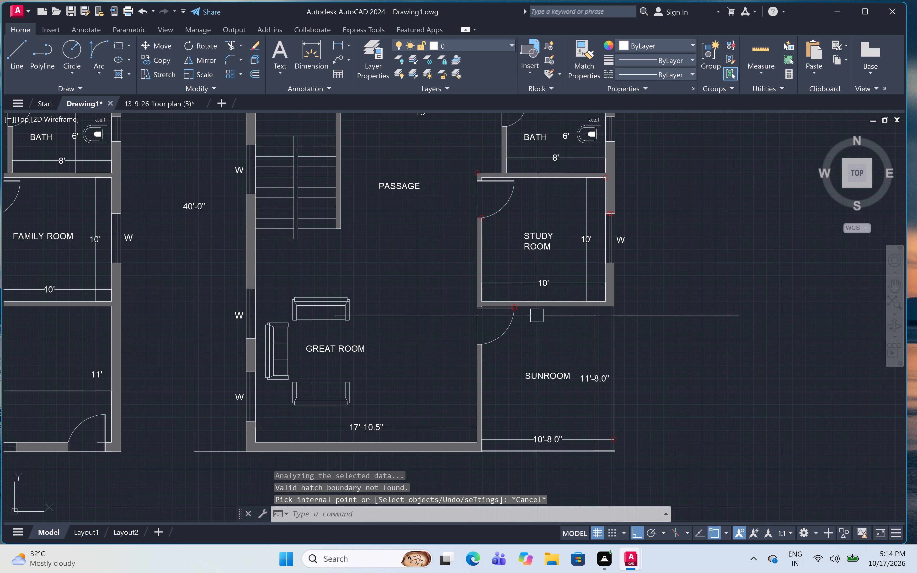
pyautogui.scroll(3, 512, 308)
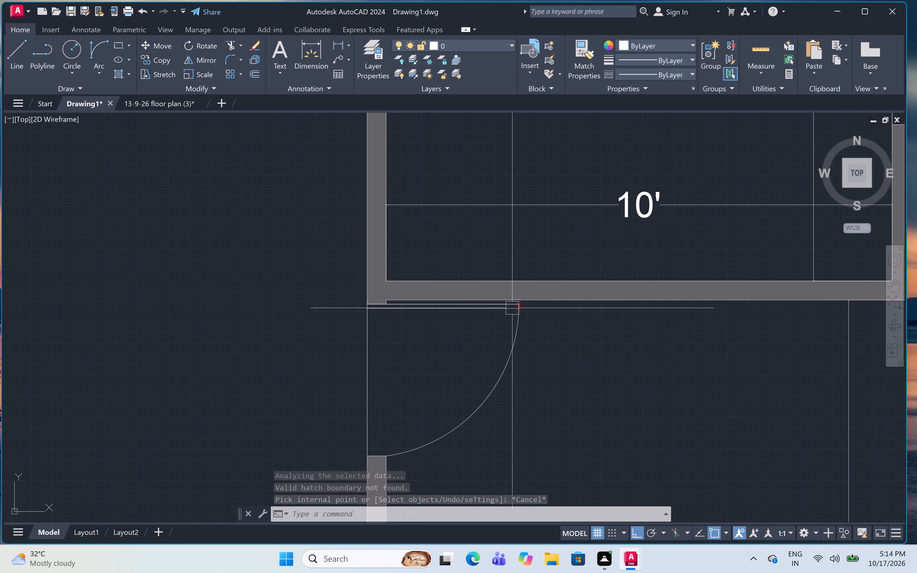
pyautogui.scroll(5, 522, 305)
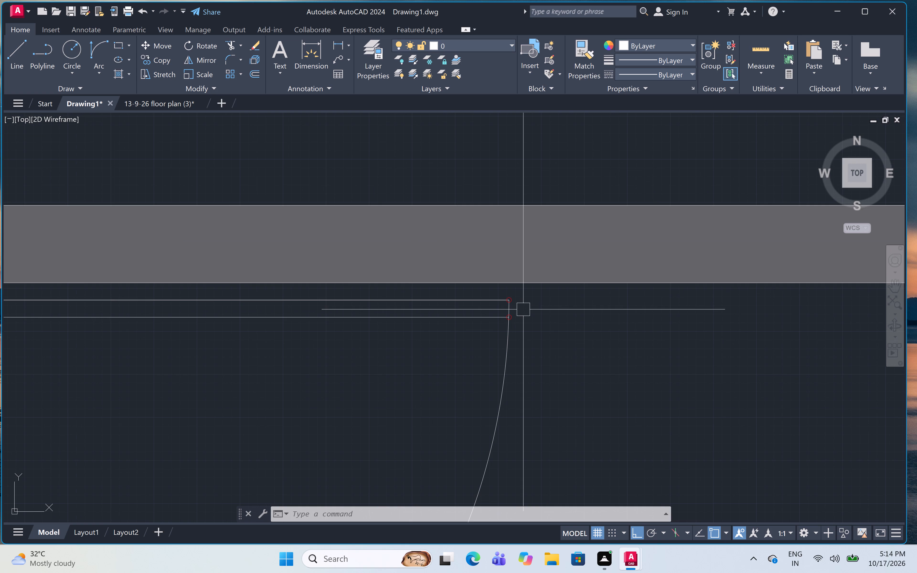
pyautogui.write('TR')
pyautogui.press('space')
pyautogui.click(508, 308)
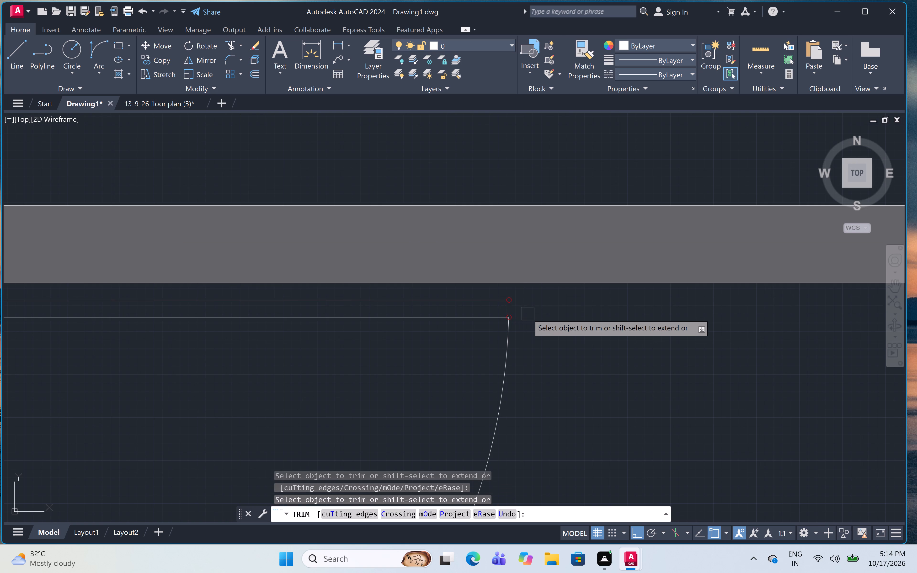
pyautogui.click(514, 299)
pyautogui.click(512, 313)
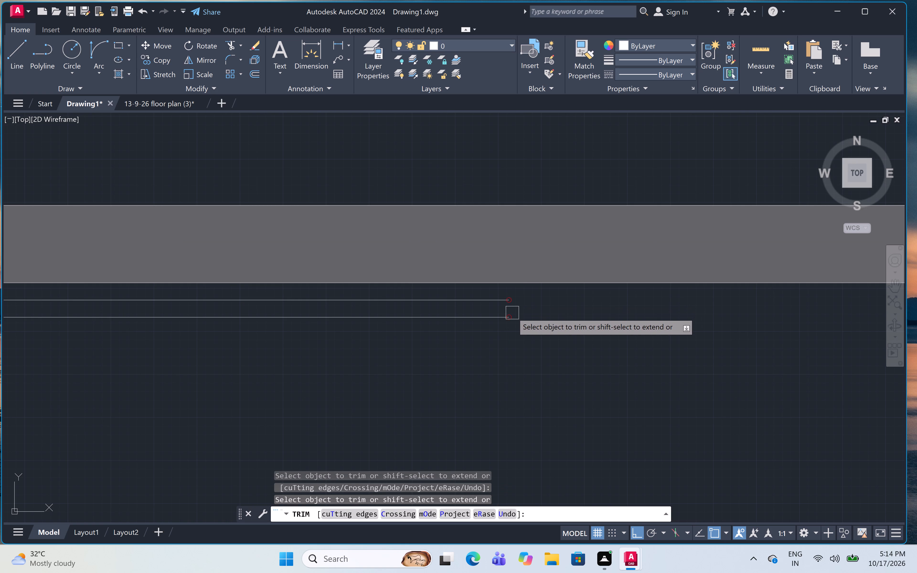
pyautogui.hotkey('ctrl', 'z')
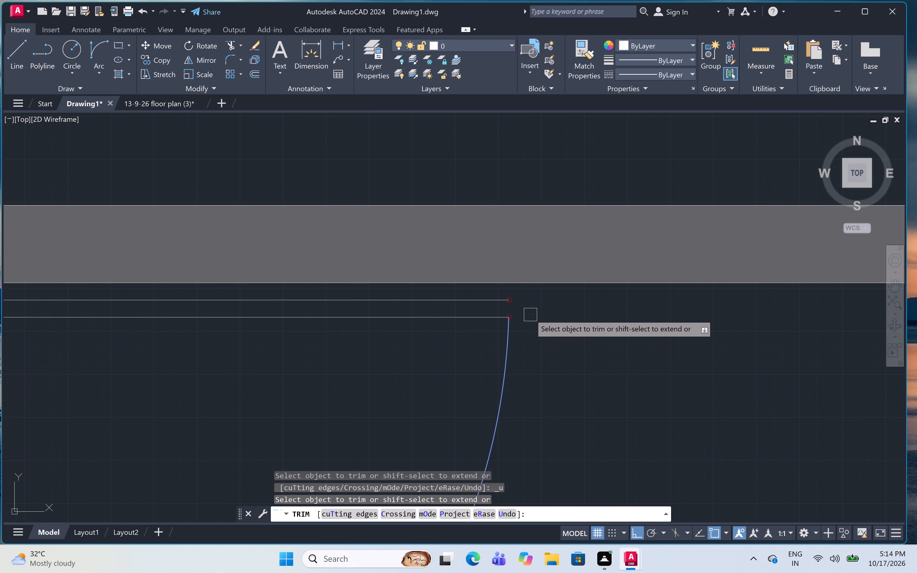
pyautogui.press('Escape')
# Draw a 1.1" vertical line closing the free end of the sunroom door leaf.
pyautogui.press('l')
pyautogui.press('space')
pyautogui.scroll(3, 507, 302)
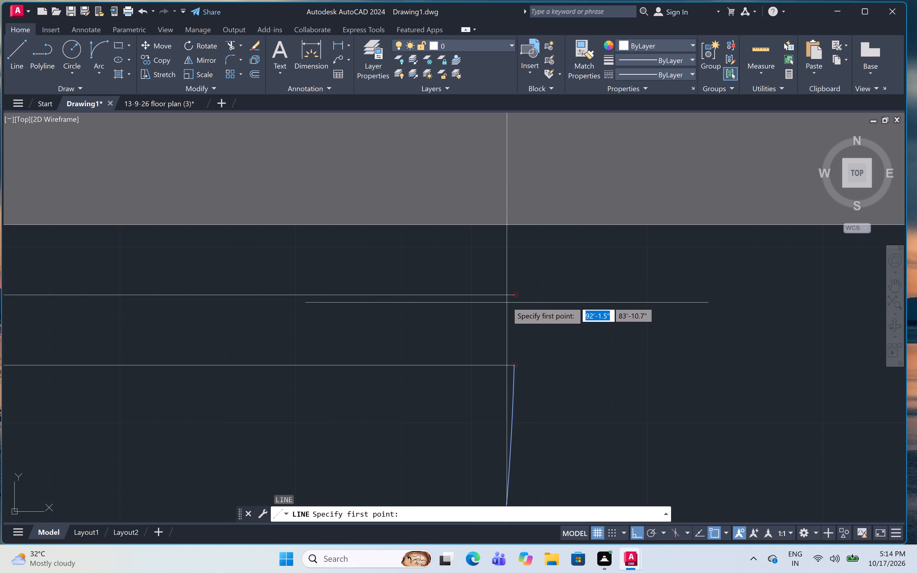
pyautogui.click(518, 296)
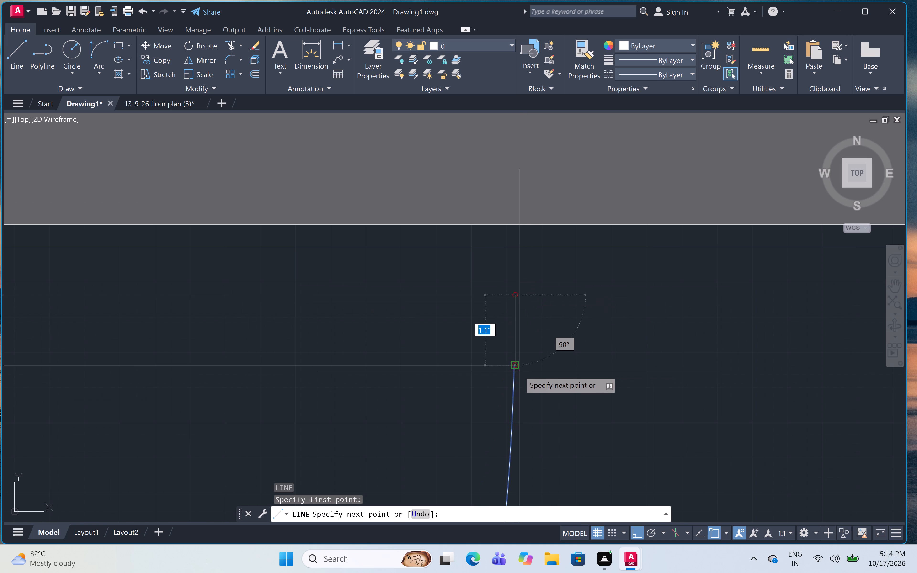
pyautogui.click(515, 364)
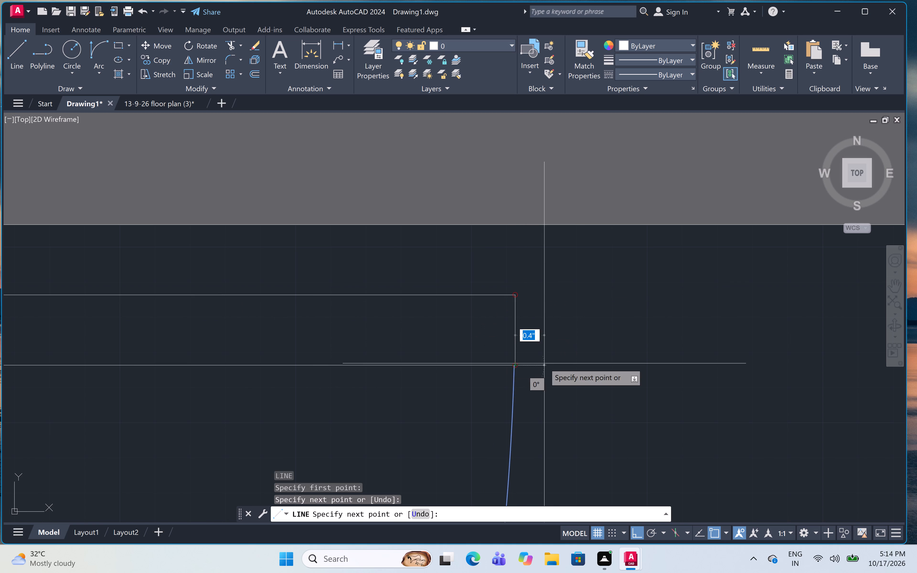
pyautogui.press('Escape')
# Trim the long vertical outer wall line where it extends below and above the second plan.
pyautogui.scroll(-7, 545, 362)
pyautogui.scroll(-5, 576, 377)
pyautogui.moveTo(595, 392); pyautogui.dragTo(530, 406, button='middle')
pyautogui.moveTo(666, 313); pyautogui.dragTo(697, 298, button='middle')
pyautogui.scroll(-1, 697, 300)
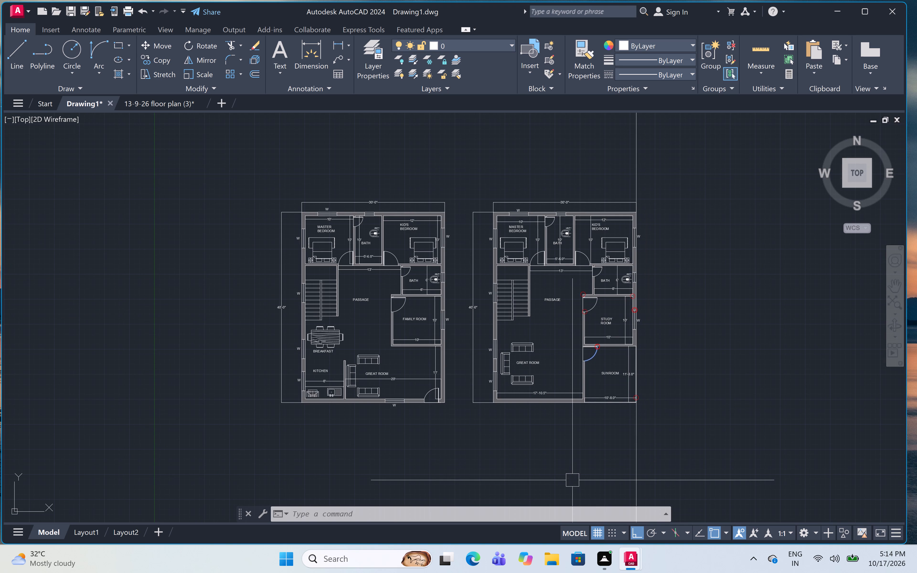
pyautogui.write('TR')
pyautogui.press('space')
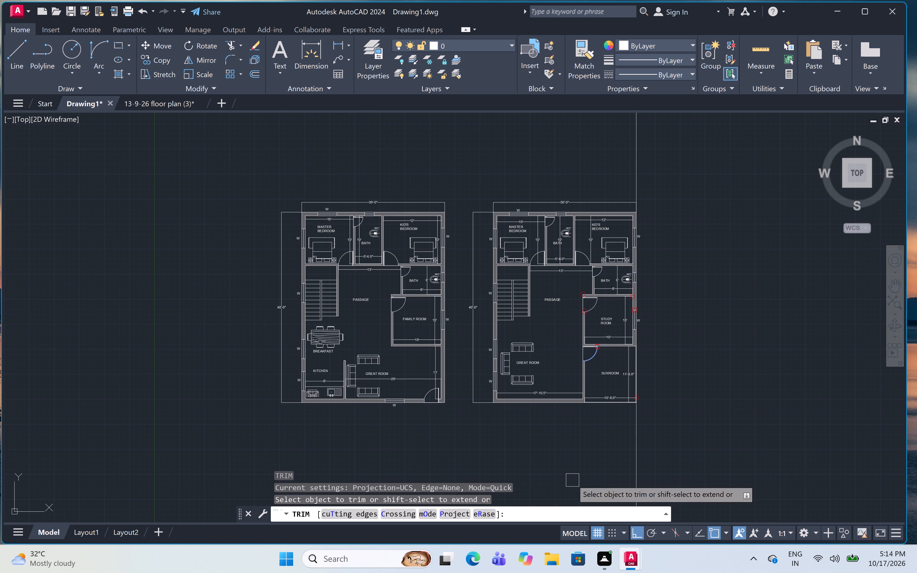
pyautogui.click(572, 471)
pyautogui.click(696, 458)
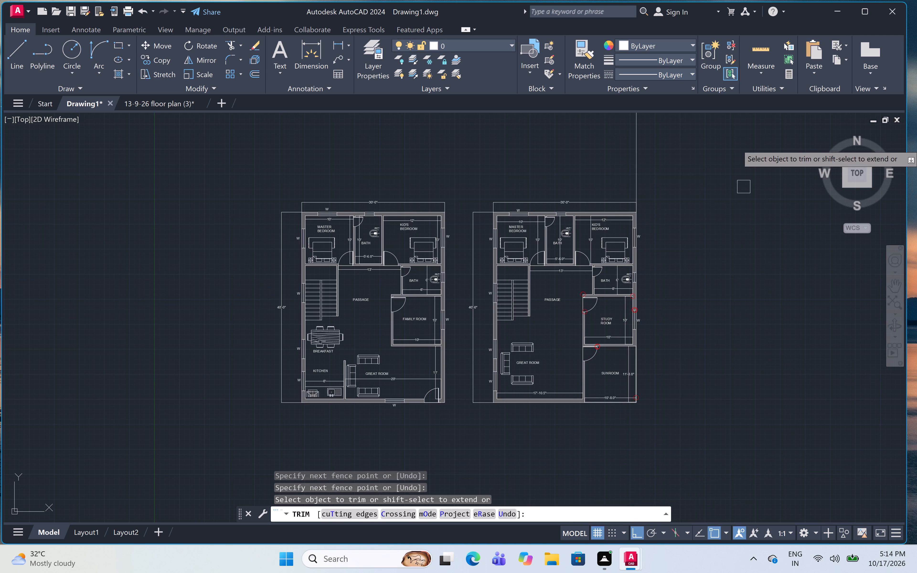
pyautogui.click(708, 131)
pyautogui.click(551, 172)
# Set up a centred plot with the DWG To PDF.pc3 plotter, ISO A4 (297.00 x 210.00 MM) paper and the acad.ctb plot style table.
pyautogui.scroll(-3, 624, 159)
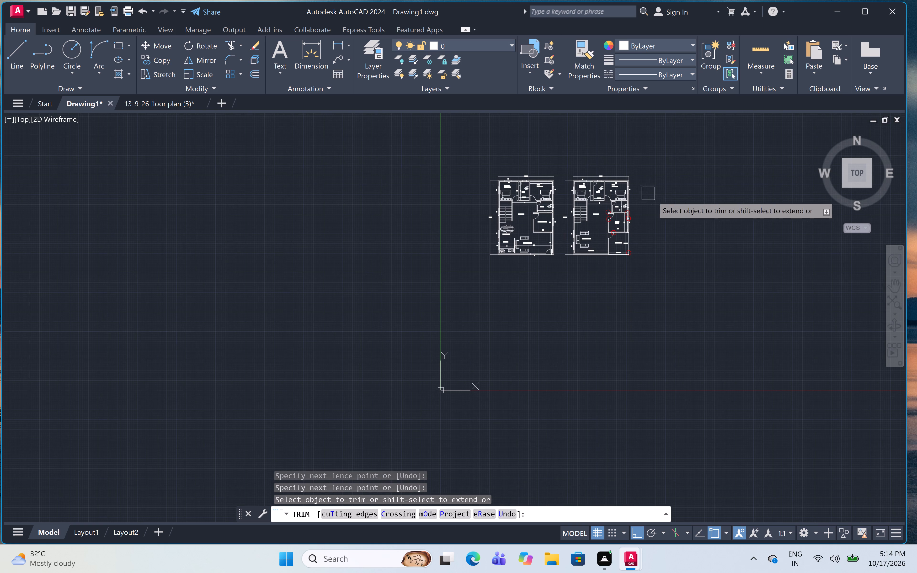
pyautogui.moveTo(655, 196); pyautogui.dragTo(617, 377, button='middle')
pyautogui.scroll(2, 615, 371)
pyautogui.moveTo(661, 305); pyautogui.dragTo(671, 294, button='middle')
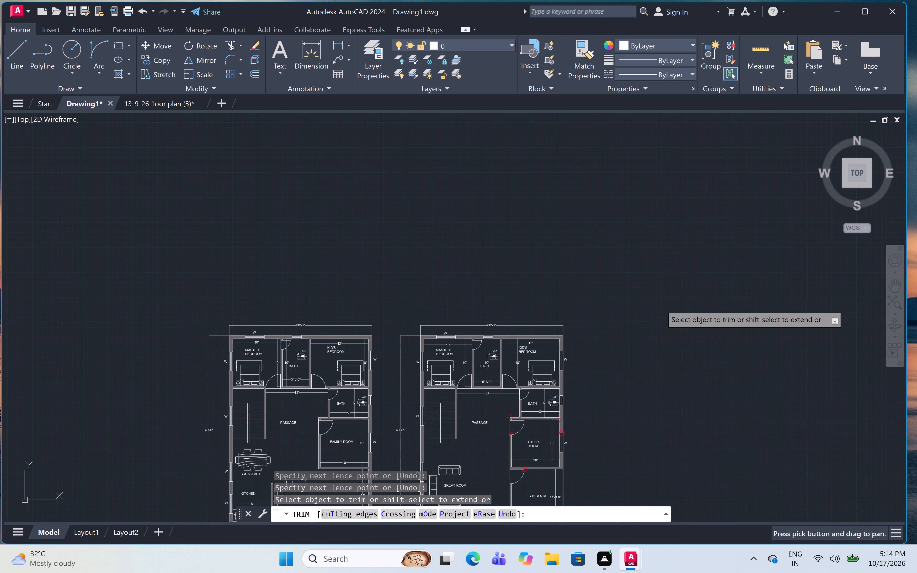
pyautogui.moveTo(634, 451); pyautogui.dragTo(702, 342, button='middle')
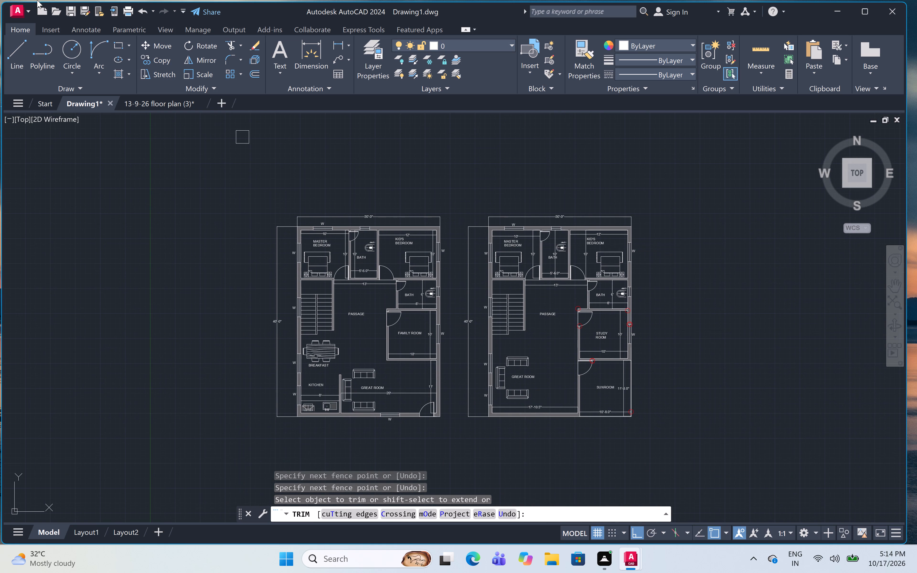
pyautogui.click(127, 11)
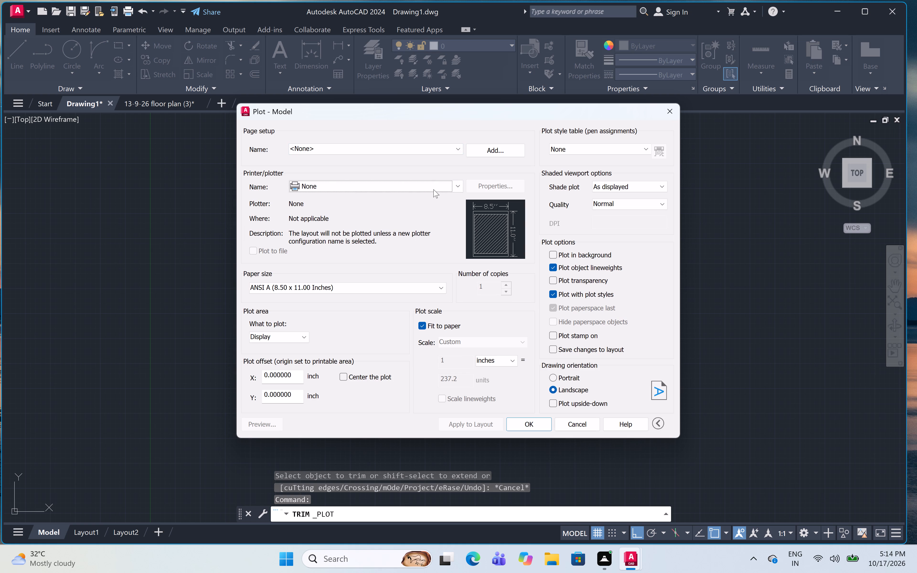
pyautogui.click(433, 189)
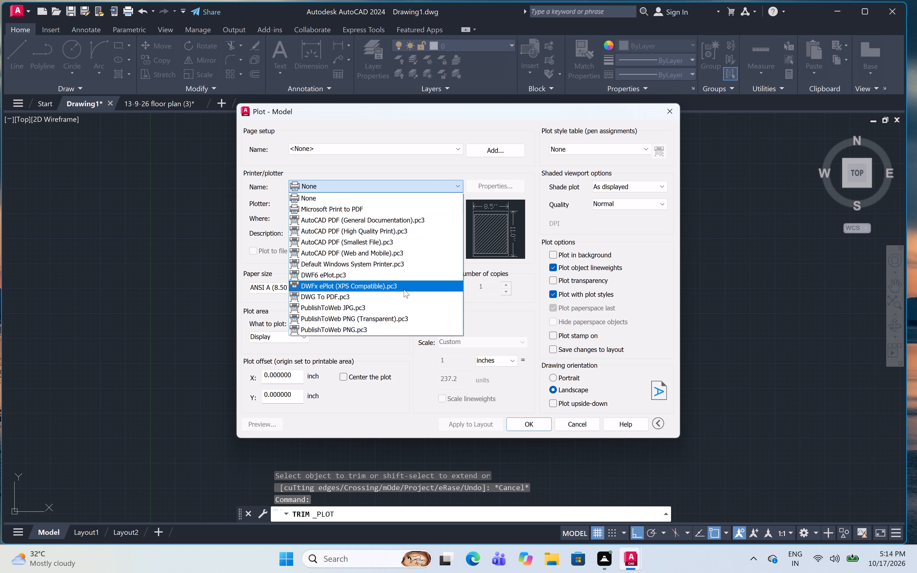
pyautogui.click(401, 294)
pyautogui.click(329, 284)
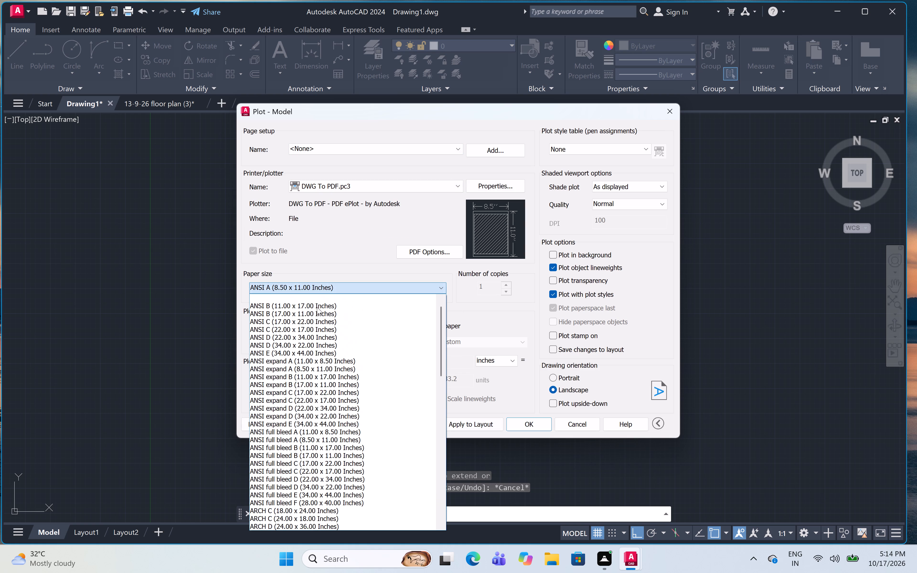
pyautogui.scroll(-8, 294, 381)
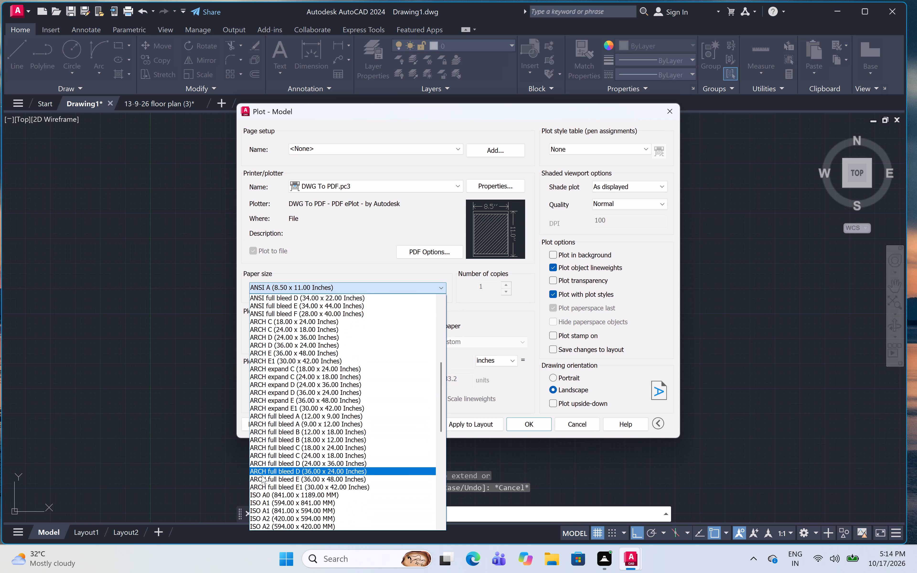
pyautogui.scroll(-5, 271, 455)
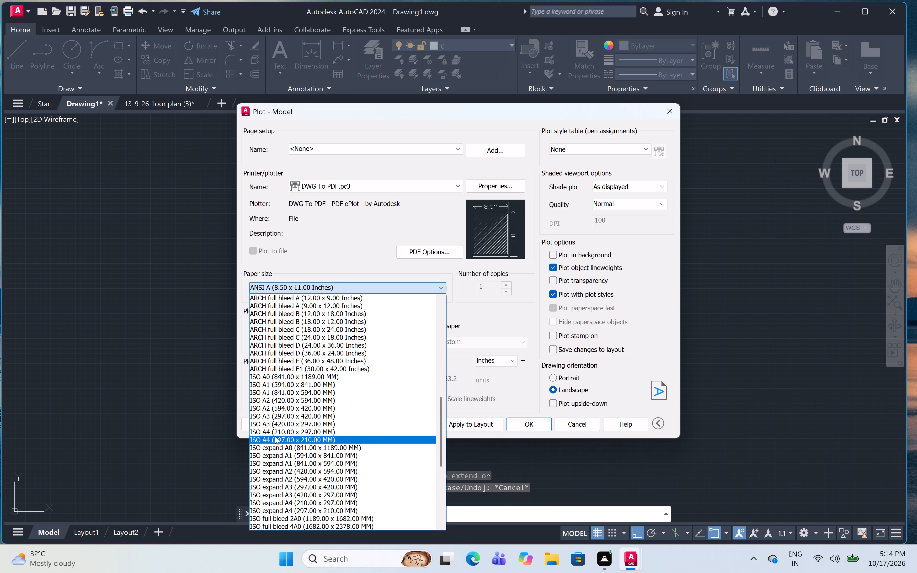
pyautogui.click(275, 436)
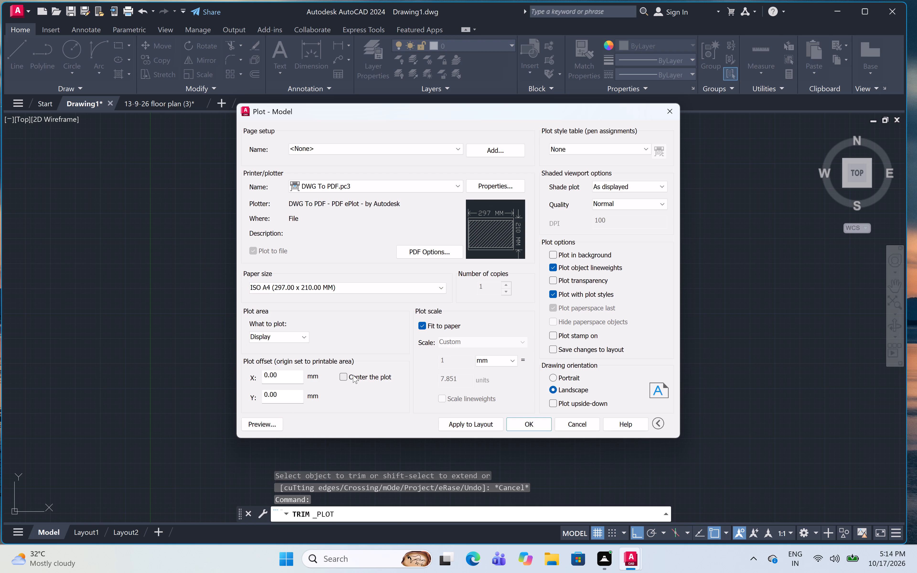
pyautogui.click(346, 374)
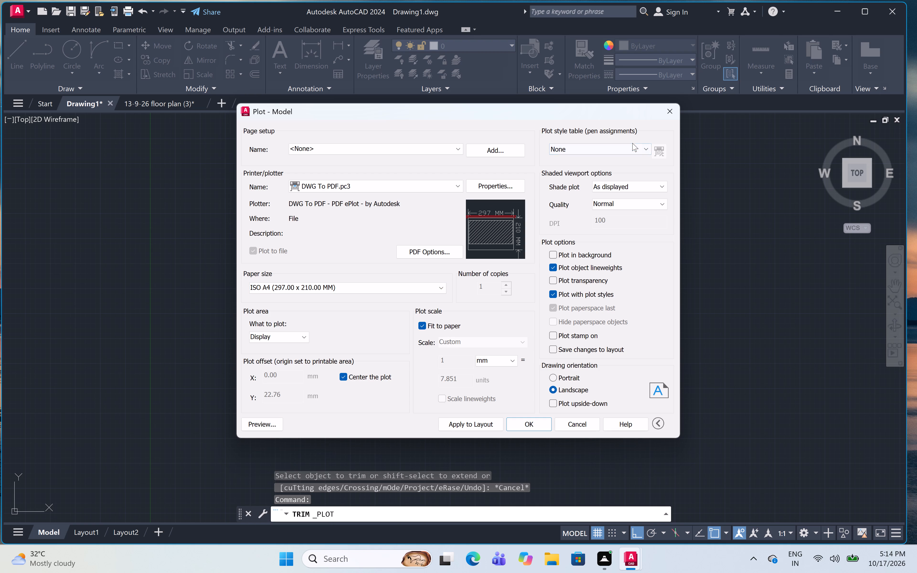
pyautogui.click(631, 145)
pyautogui.click(627, 173)
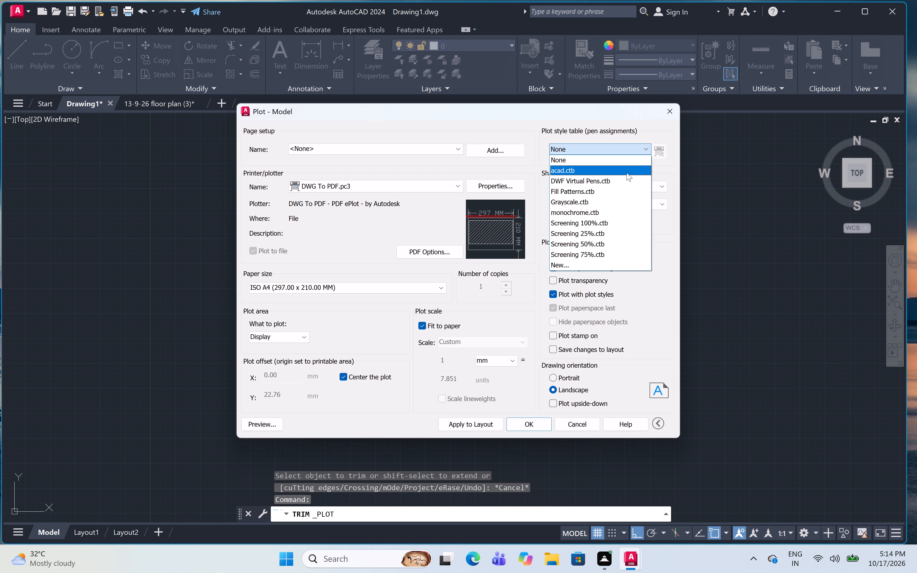
pyautogui.click(478, 300)
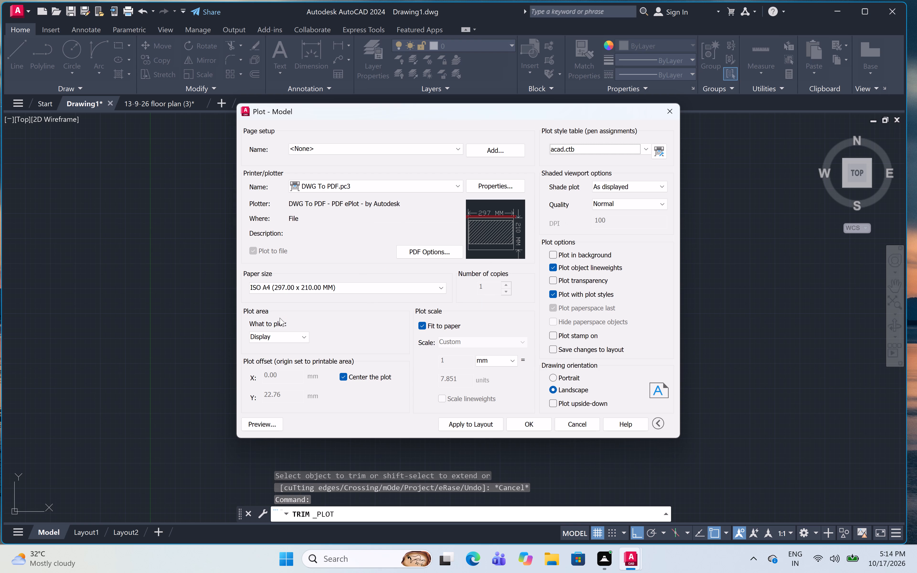
# Set the plot area to a window enclosing both floor plans with their dimensions.
pyautogui.click(288, 333)
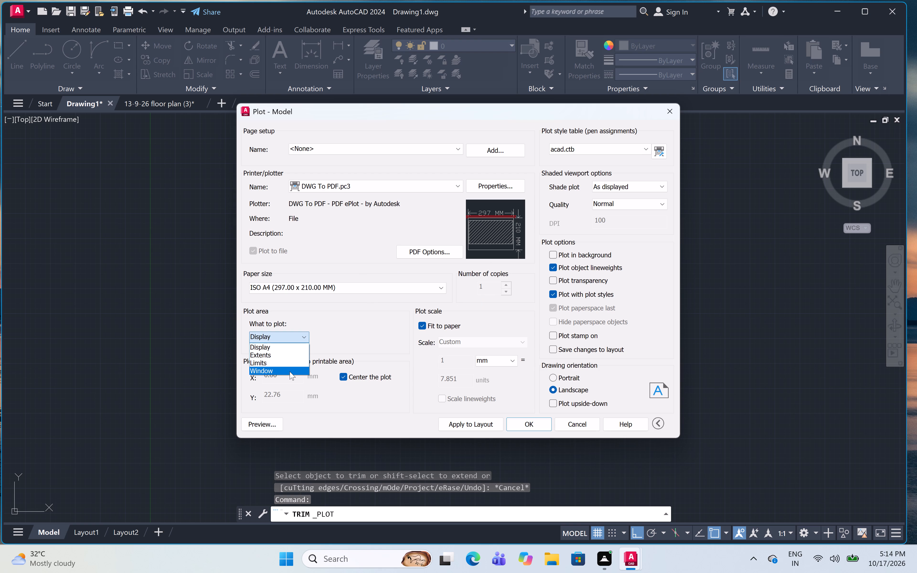
pyautogui.click(290, 371)
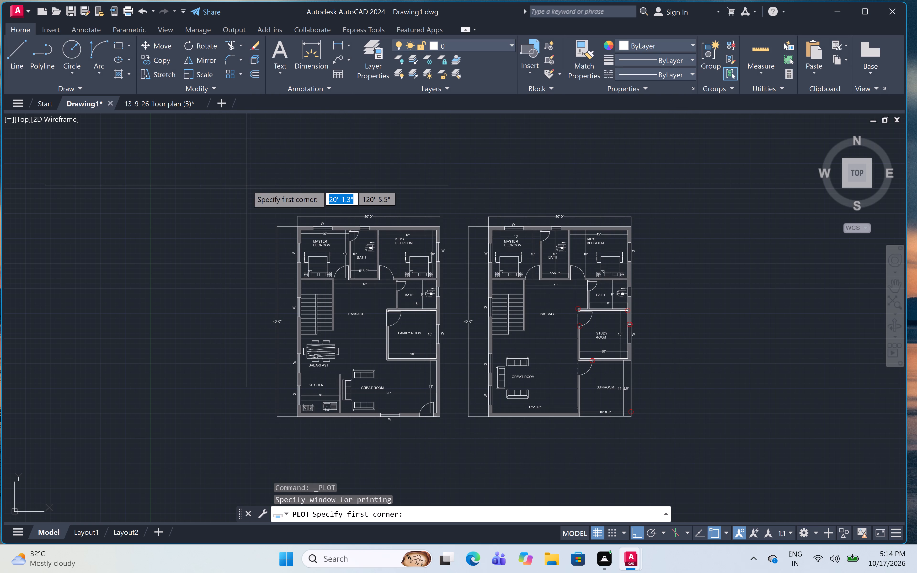
pyautogui.click(247, 185)
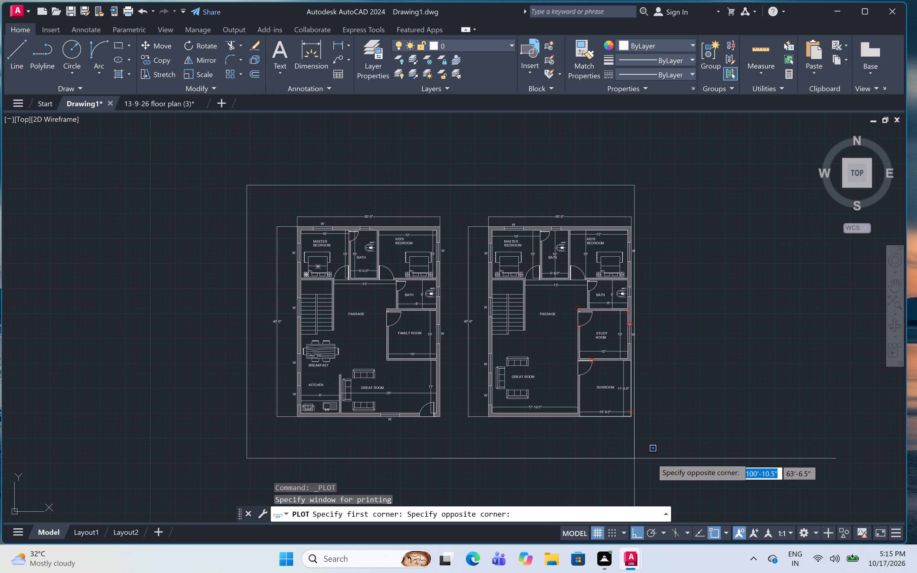
pyautogui.click(670, 460)
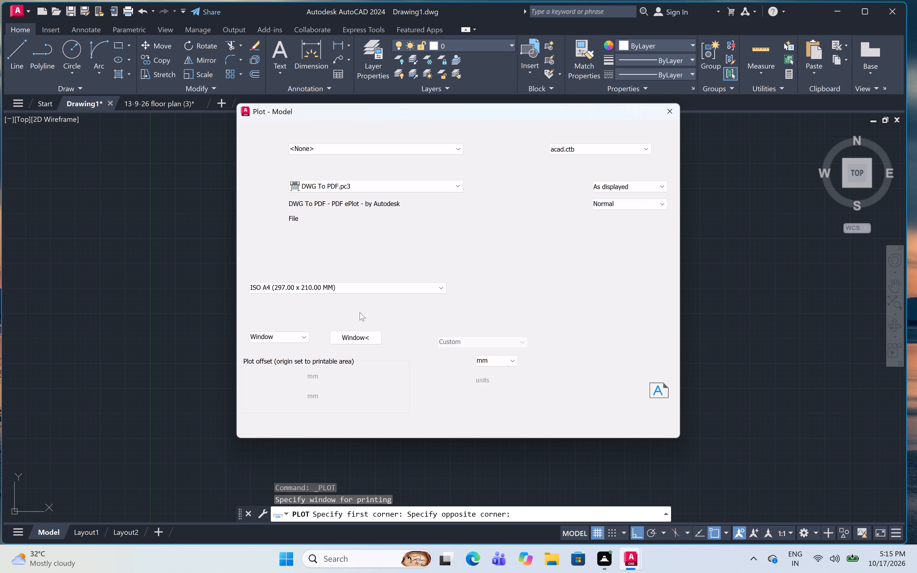
# Apply the current plot settings to the model layout.
pyautogui.click(478, 425)
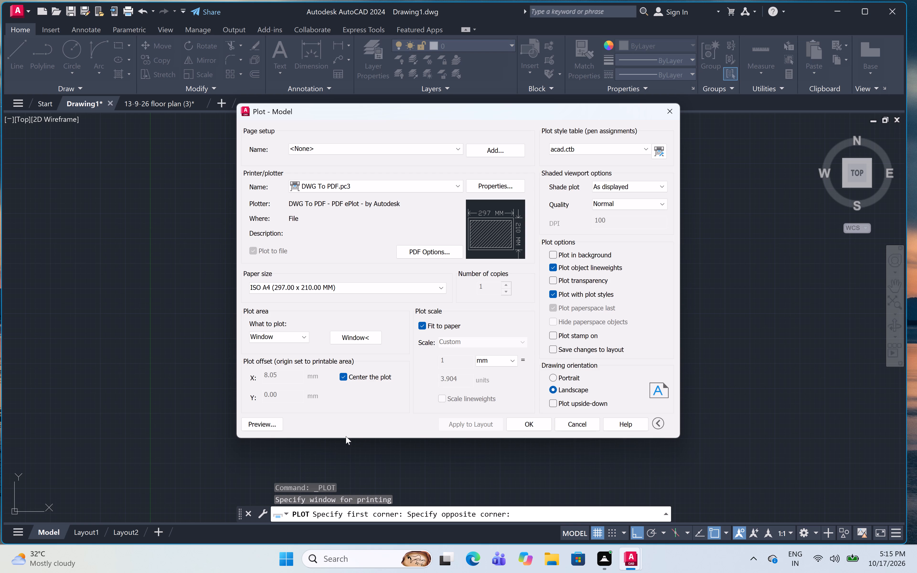
# Preview the A4 plot of both floor plans, and return to the plot settings.
pyautogui.click(273, 423)
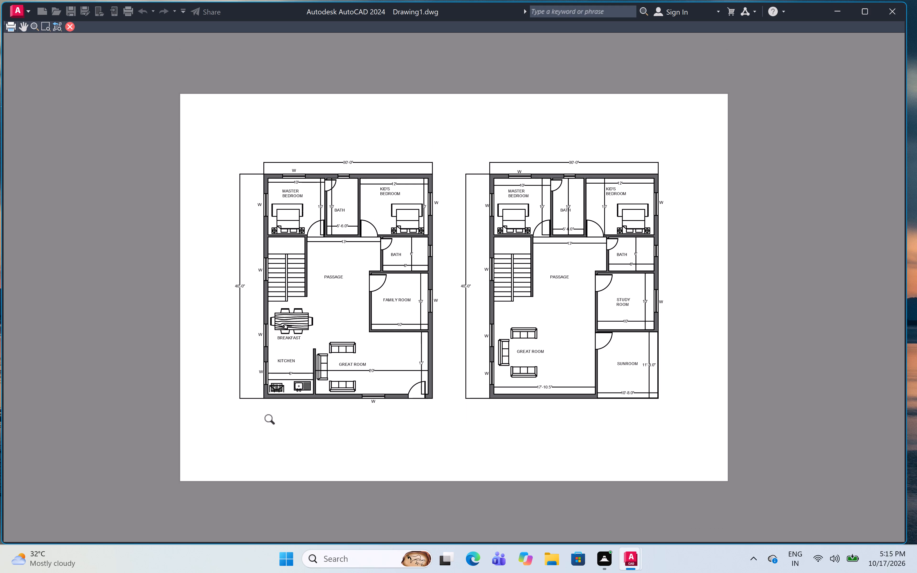
pyautogui.click(272, 420)
pyautogui.rightClick(304, 387)
pyautogui.click(357, 394)
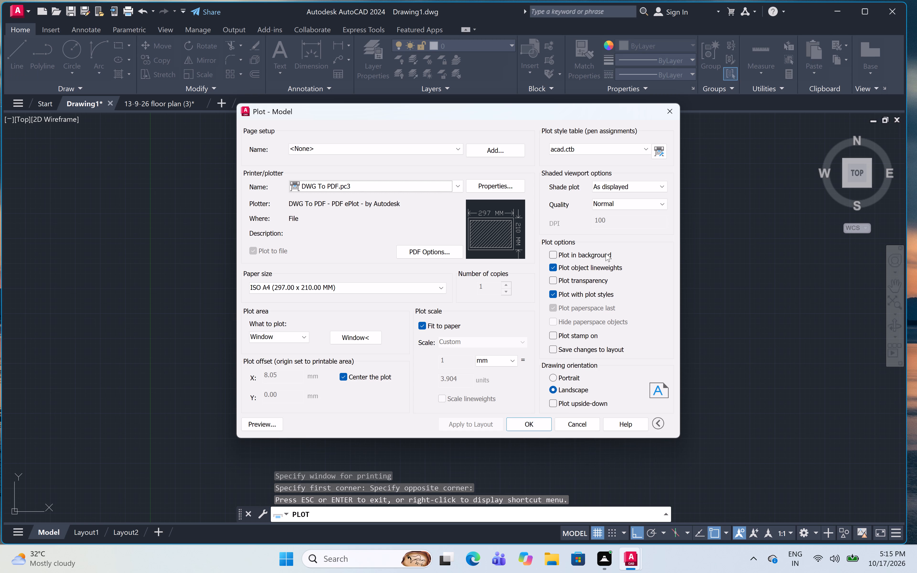
# Plot both floor plans to a PDF named 17-10-26 PLAN (7) in Documents, and close the resulting PDF.
pyautogui.click(518, 419)
pyautogui.press('BackSpace')
pyautogui.write('17')
pyautogui.write('-10-')
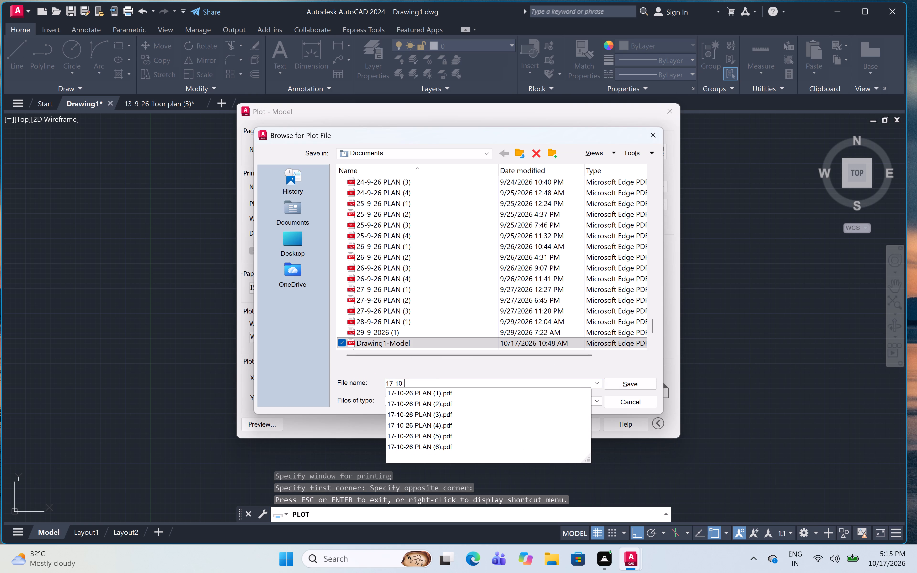
pyautogui.write('26')
pyautogui.press('space')
pyautogui.write('PLAN')
pyautogui.press('space')
pyautogui.hotkey('shift', '(')
pyautogui.press('7')
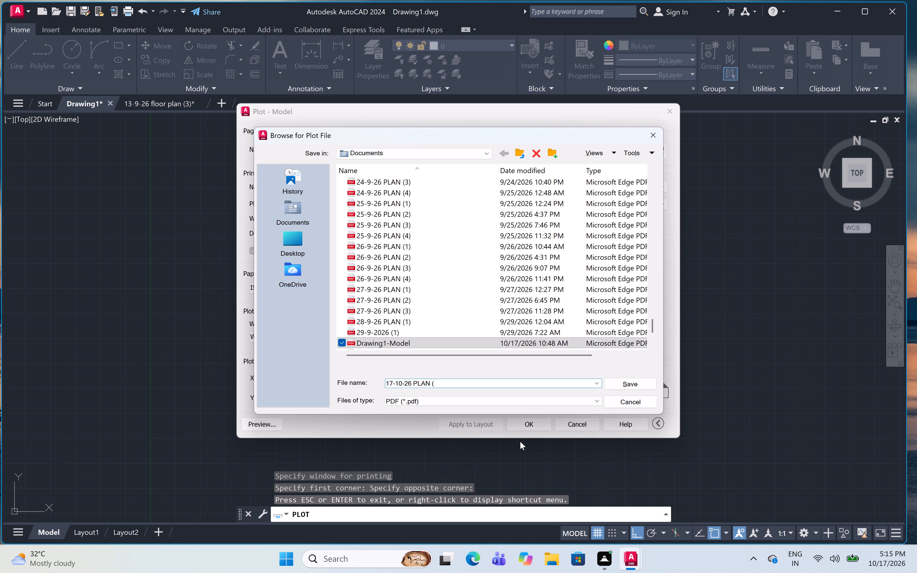
pyautogui.hotkey('shift', ')')
pyautogui.click(629, 386)
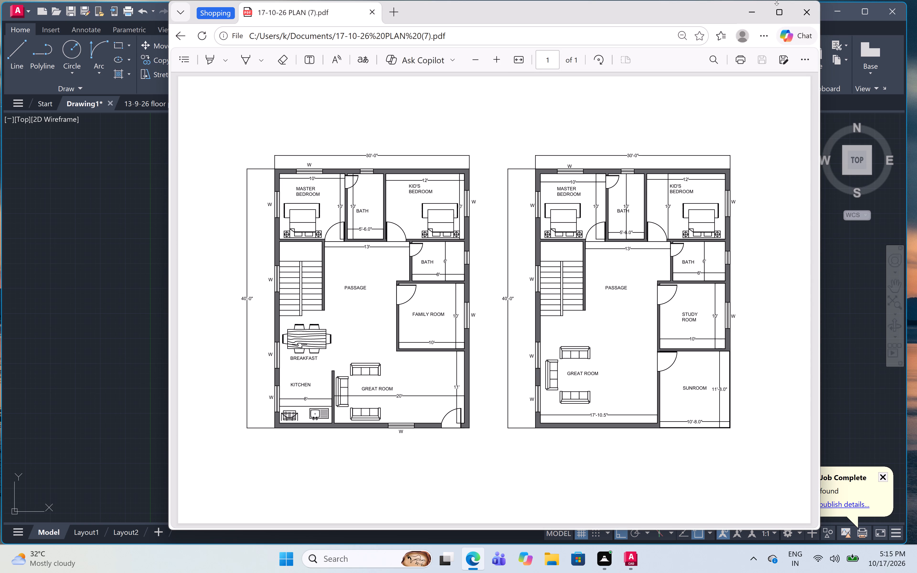
pyautogui.click(801, 9)
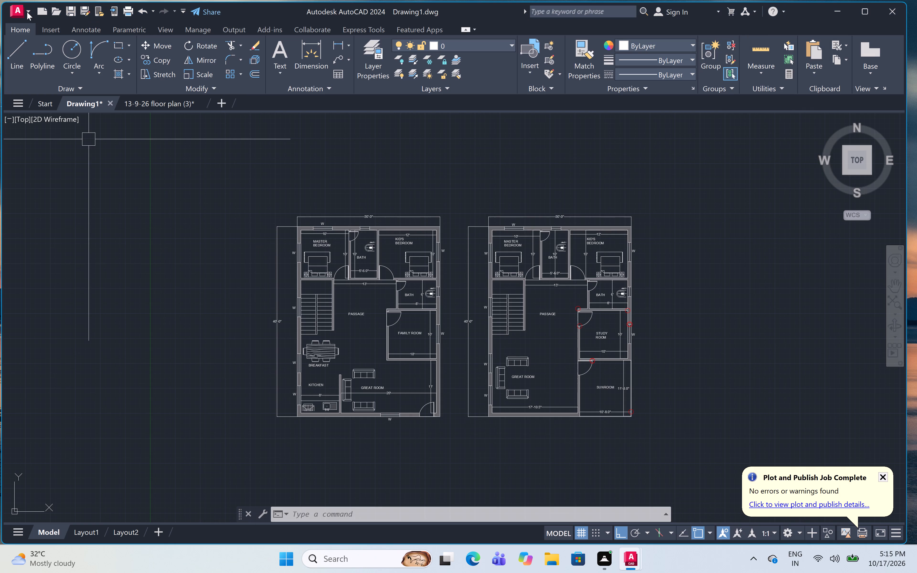
# Save the drawing in Documents as 17-10-26 PLAN (7) in AutoCAD 2018 Drawing format.
pyautogui.click(17, 8)
pyautogui.click(62, 138)
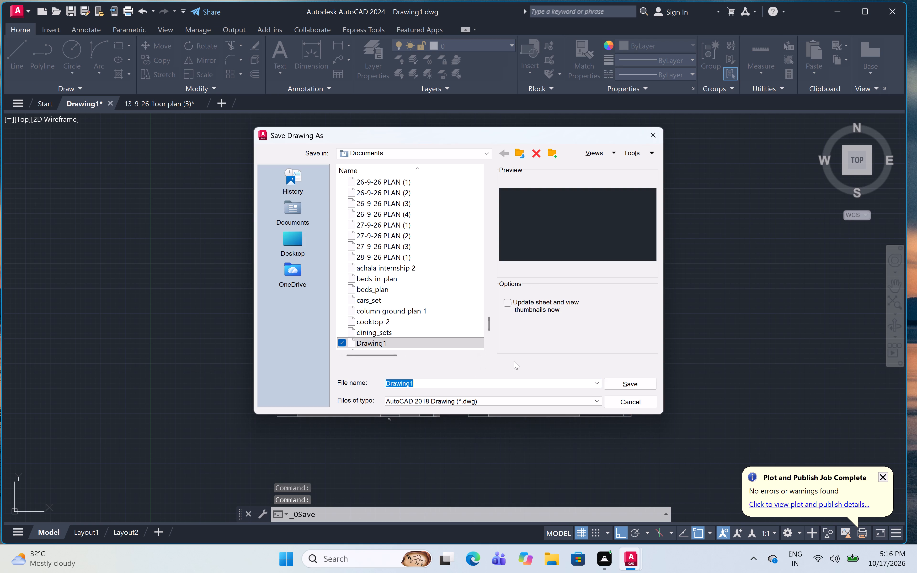
pyautogui.press('BackSpace')
pyautogui.write('17-10-')
pyautogui.write('26 PLAN')
pyautogui.press('space')
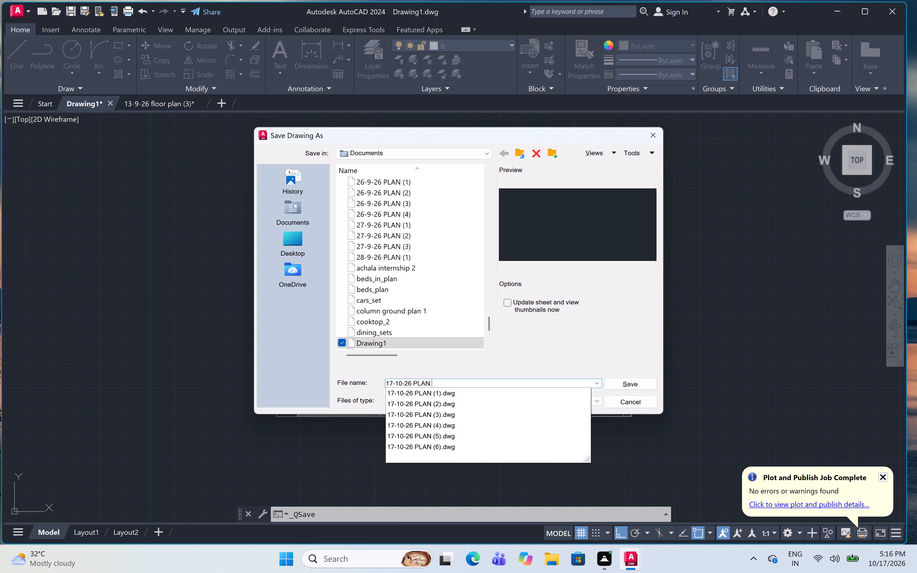
pyautogui.hotkey('shift', '(')
pyautogui.write('7)')
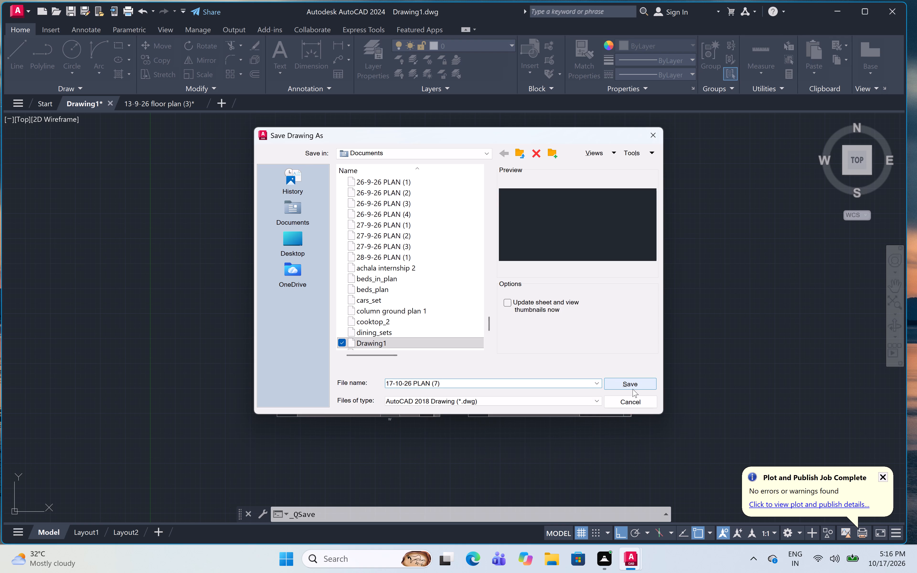
pyautogui.click(639, 381)
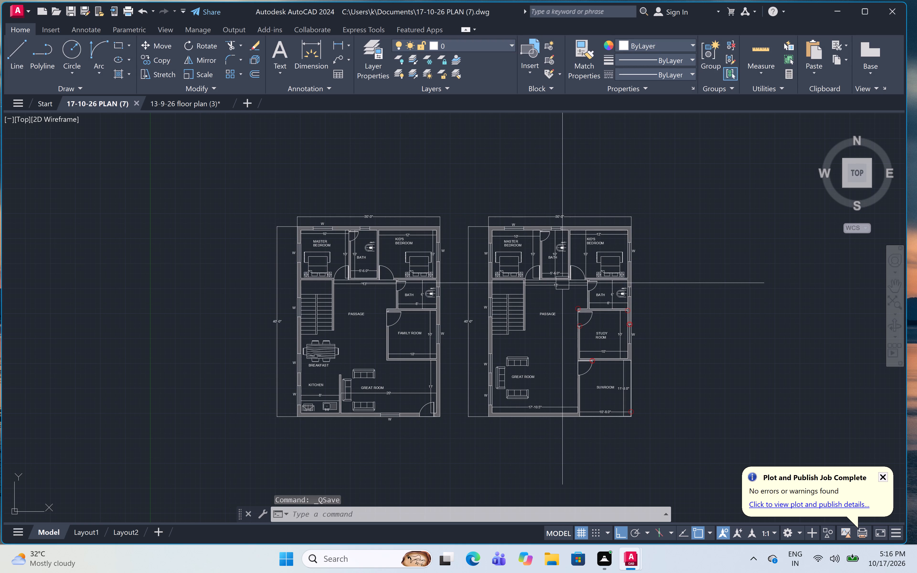
# Quit the application, closing the saved plan drawing and the 13-9-26 floor plan (3) reference drawing.
pyautogui.click(894, 6)
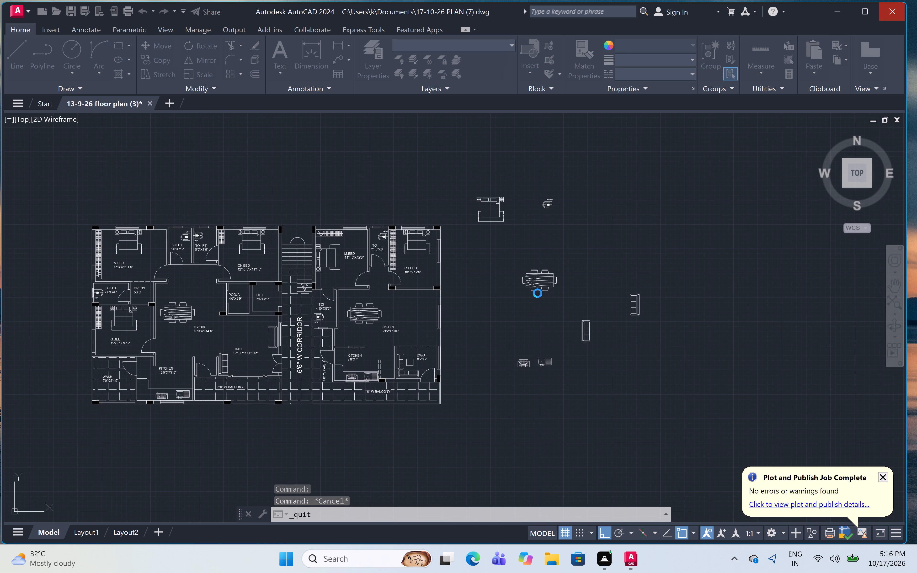
pyautogui.click(459, 301)
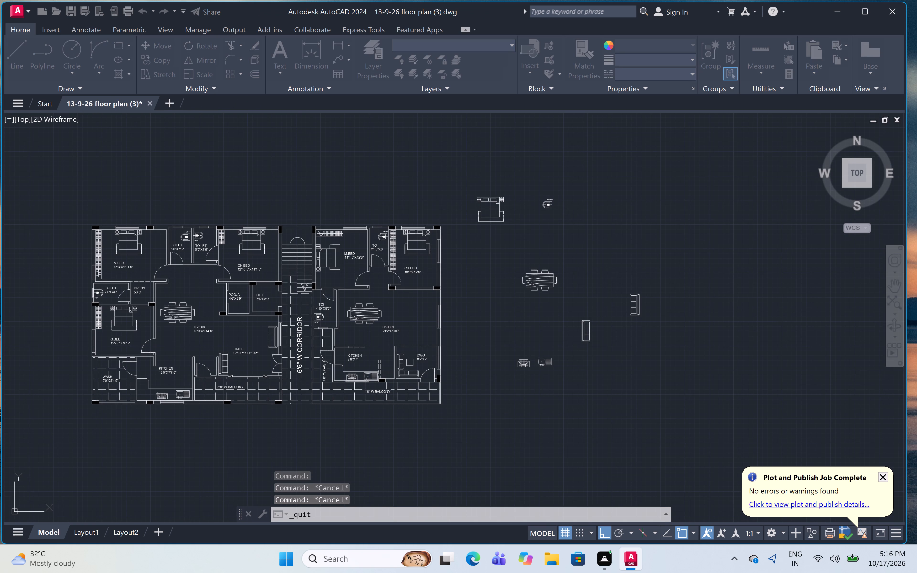